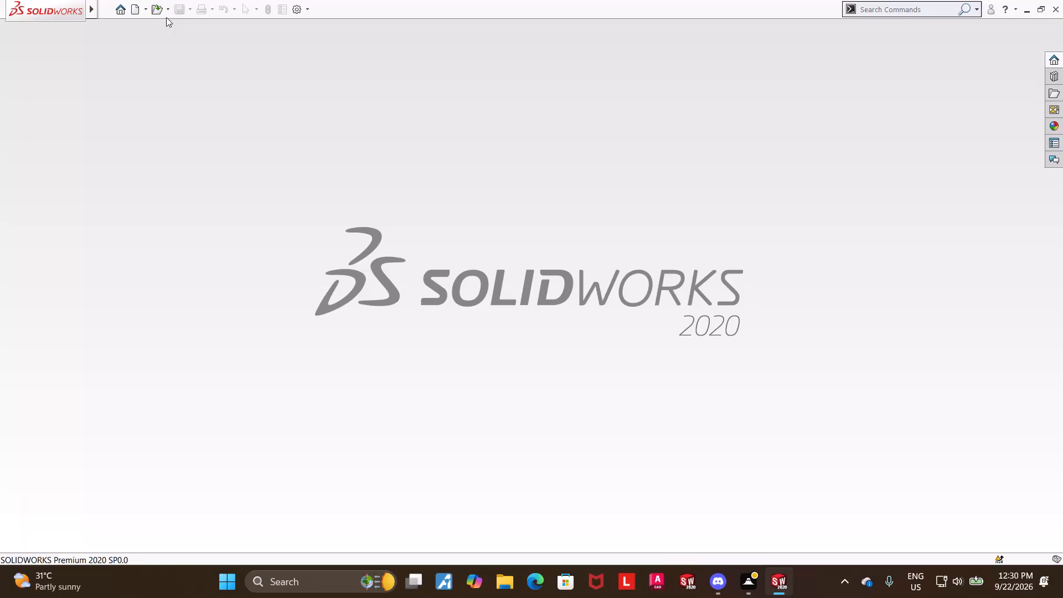
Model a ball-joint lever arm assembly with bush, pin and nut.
Create a new part document.
{"action": "left_click", "coordinate": [133, 12]}
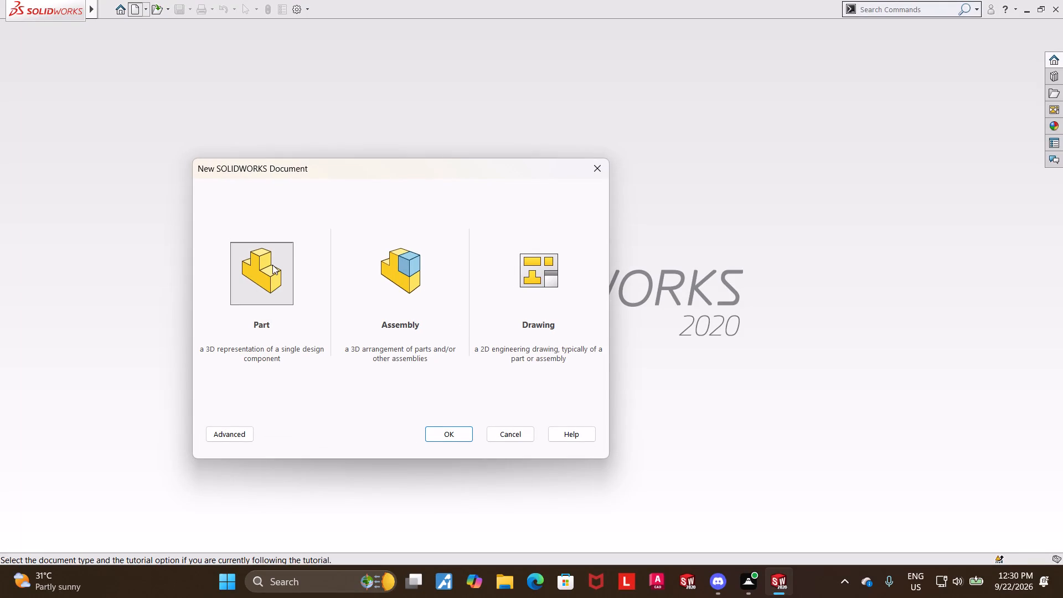
{"action": "double_click", "coordinate": [272, 265]}
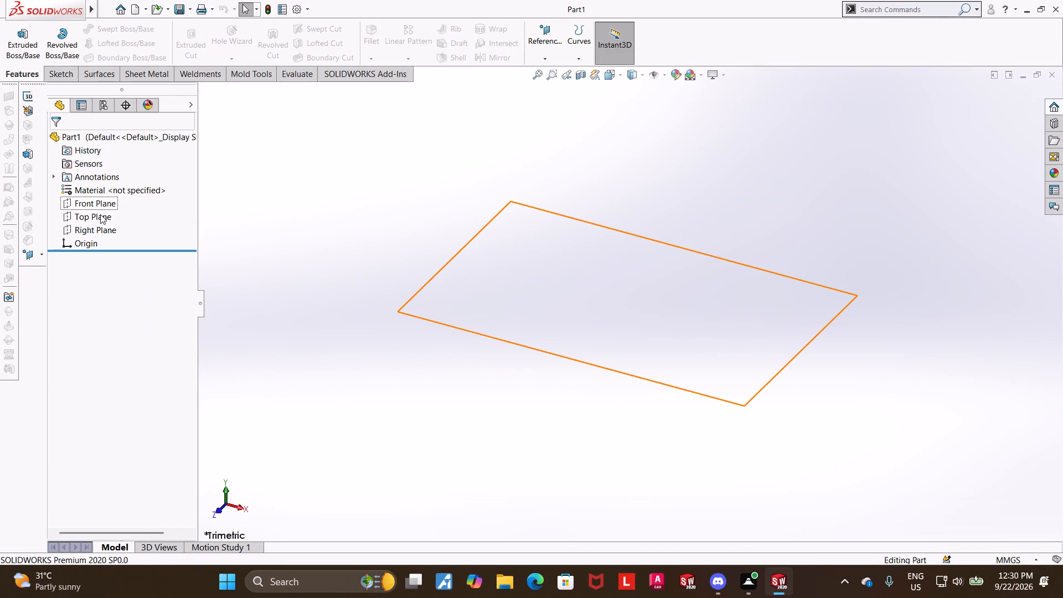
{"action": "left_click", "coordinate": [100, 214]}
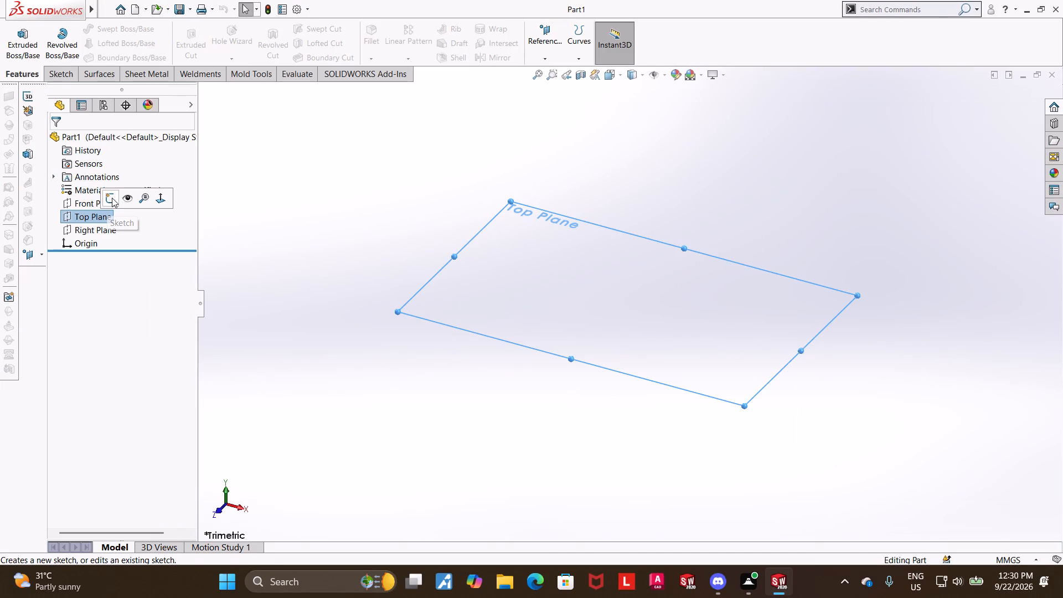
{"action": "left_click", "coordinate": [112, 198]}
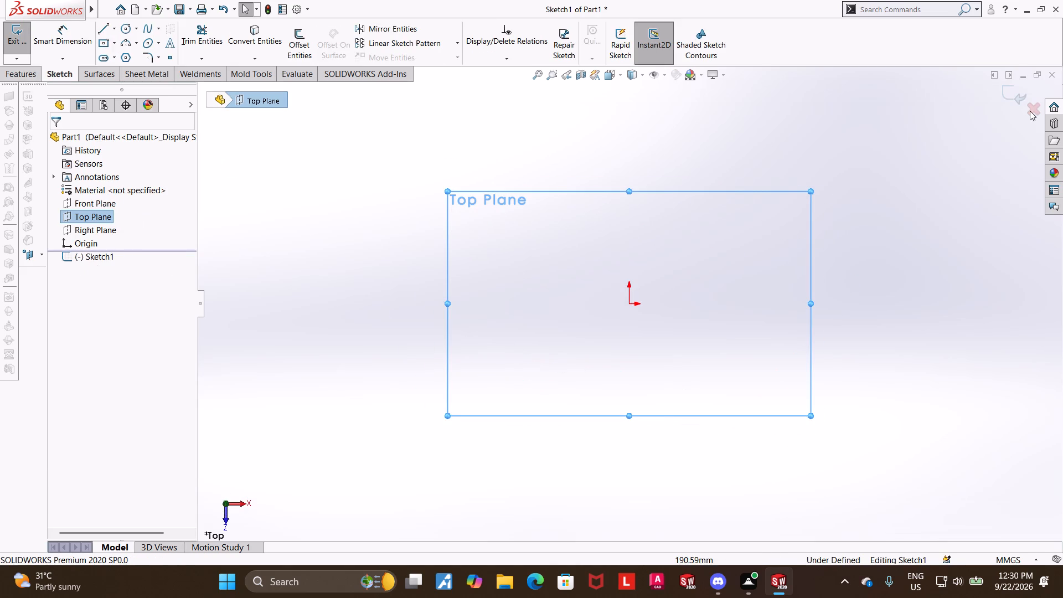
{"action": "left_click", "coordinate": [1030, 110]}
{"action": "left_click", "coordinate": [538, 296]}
Start a sketch on the Front Plane, draw a circle centred level with the origin on its negative X side, and dimension its diameter 50 mm.
{"action": "left_click", "coordinate": [87, 199]}
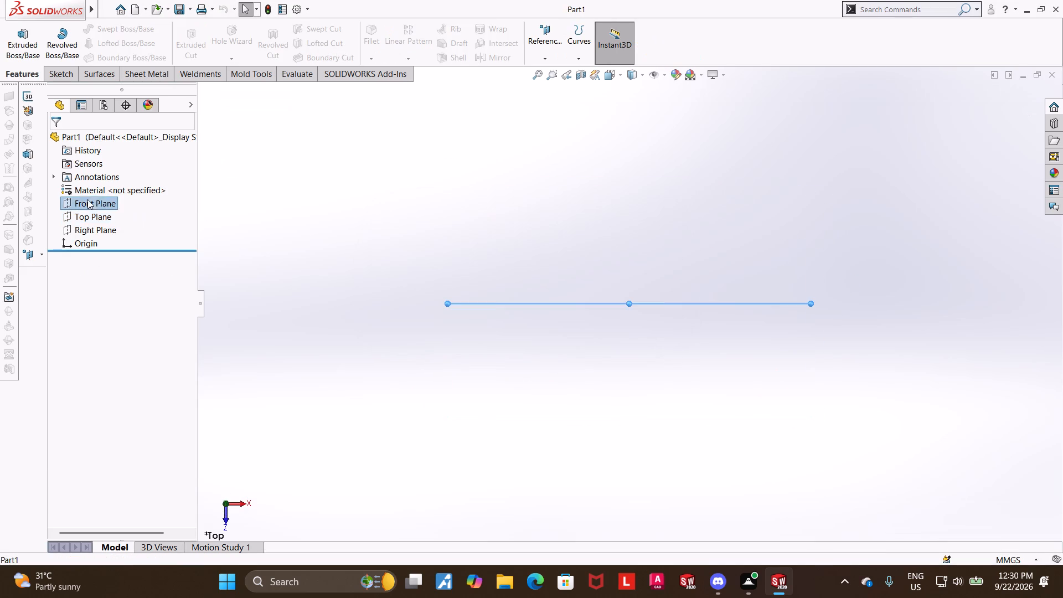
{"action": "left_click", "coordinate": [104, 180]}
{"action": "left_click", "coordinate": [121, 25]}
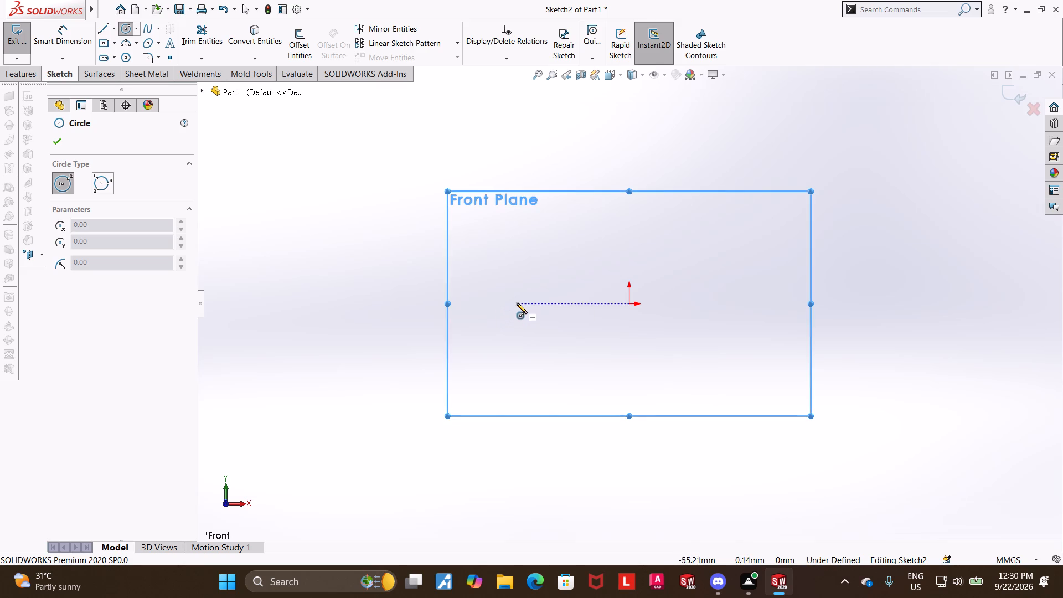
{"action": "left_click", "coordinate": [517, 302]}
{"action": "left_click", "coordinate": [541, 251]}
{"action": "key", "text": "Escape"}
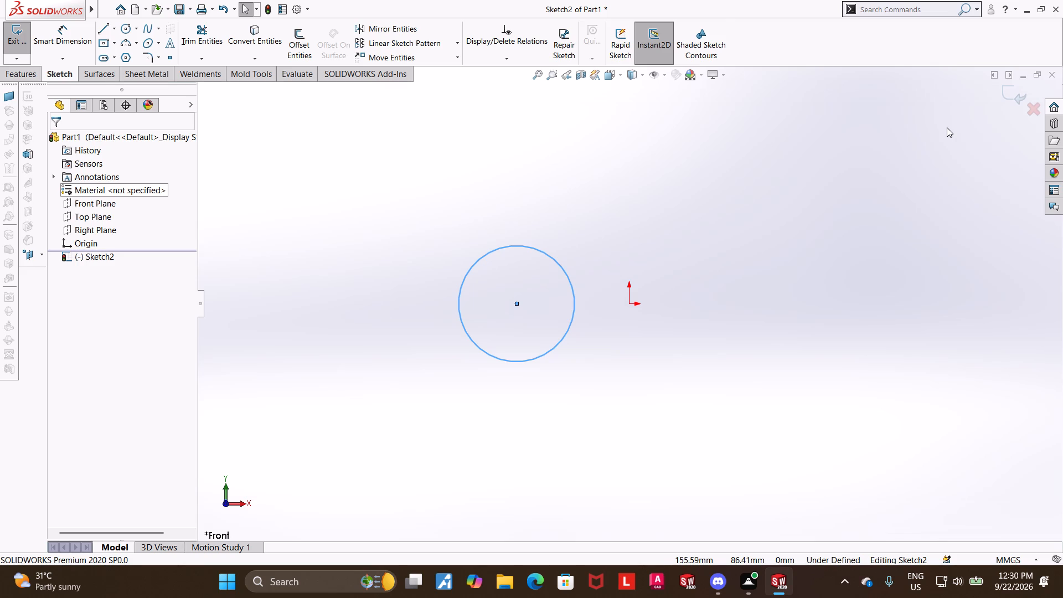
{"action": "left_click", "coordinate": [72, 42]}
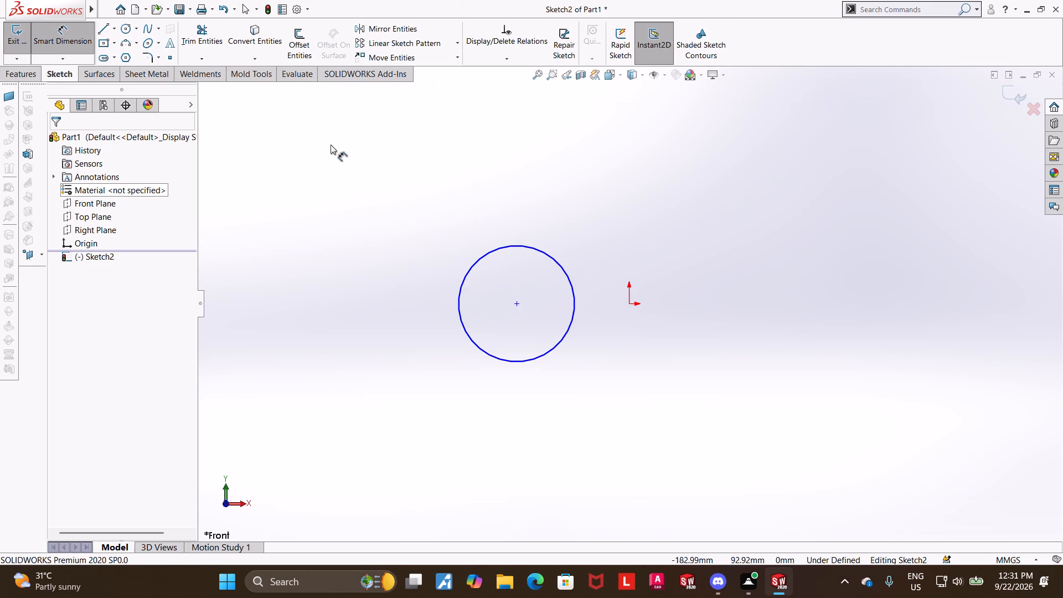
{"action": "left_click", "coordinate": [504, 249]}
{"action": "left_click", "coordinate": [479, 220]}
{"action": "type", "text": "50"}
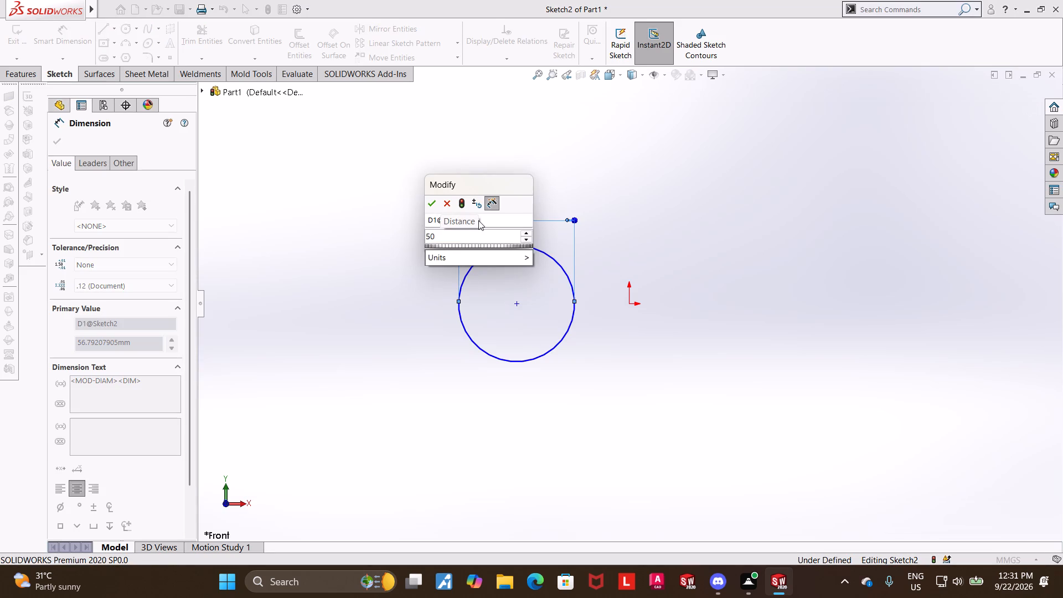
{"action": "key", "text": "Return"}
{"action": "key", "text": "Escape"}
Add a smaller concentric circle inside the 50 mm circle and dimension its diameter 30 mm.
{"action": "left_click", "coordinate": [123, 28]}
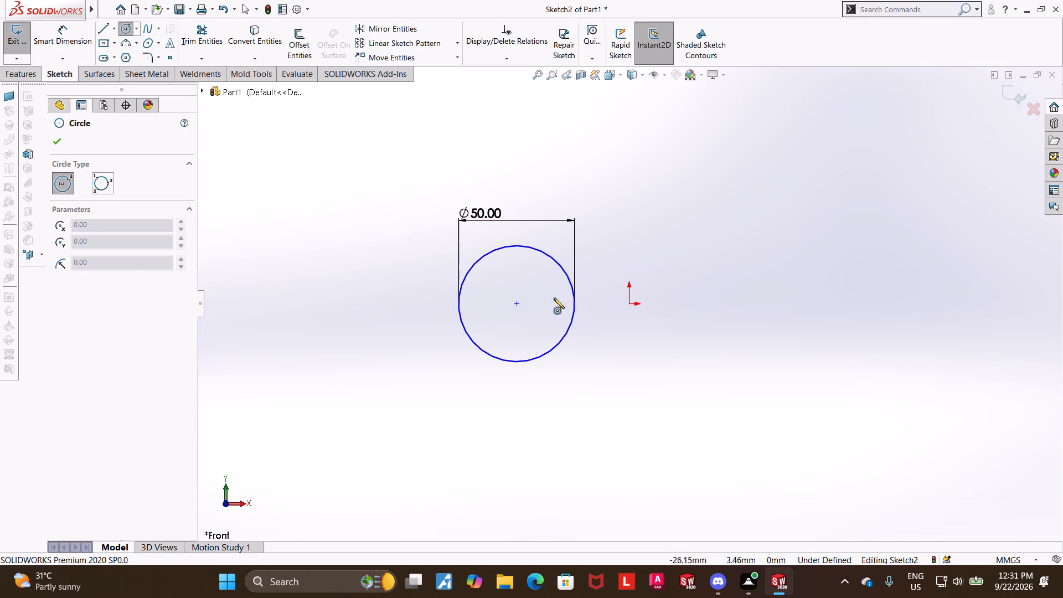
{"action": "left_click", "coordinate": [517, 304]}
{"action": "left_click", "coordinate": [536, 272]}
{"action": "key", "text": "Escape"}
{"action": "key", "text": "Escape"}
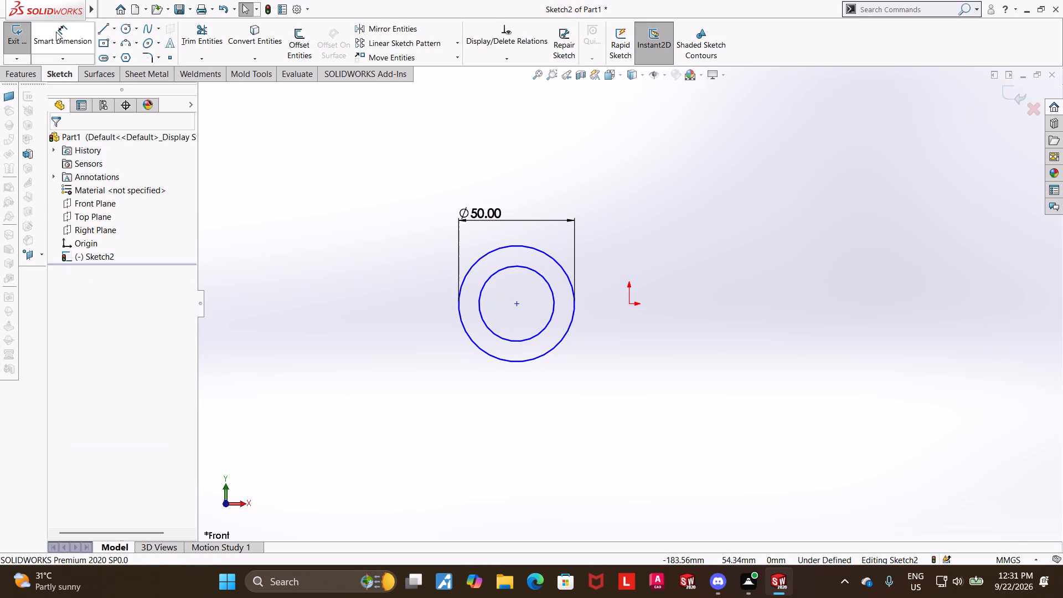
{"action": "left_click", "coordinate": [56, 32]}
{"action": "left_click", "coordinate": [494, 272]}
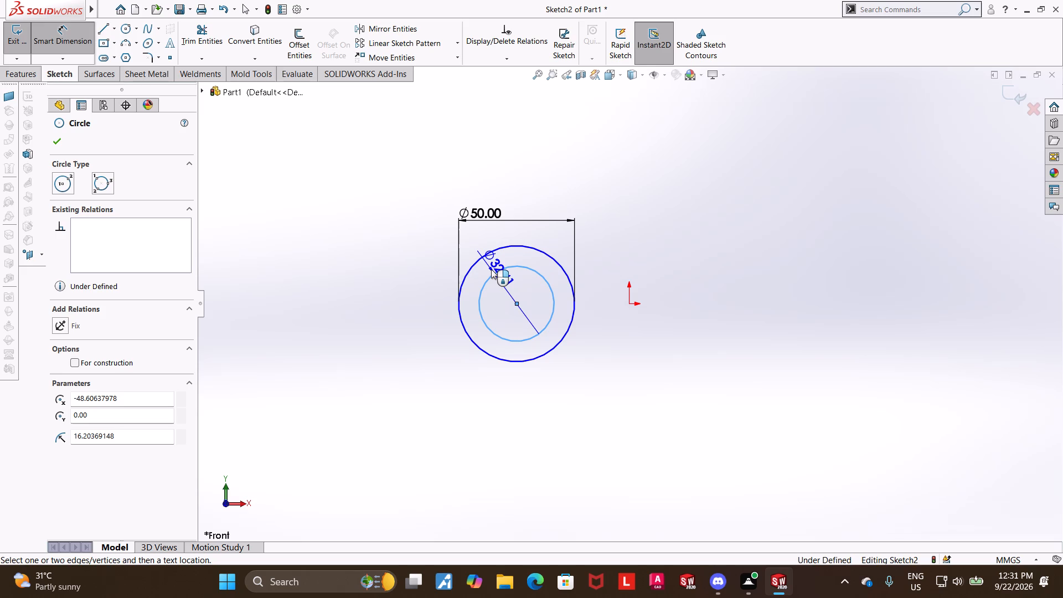
{"action": "left_click", "coordinate": [491, 269]}
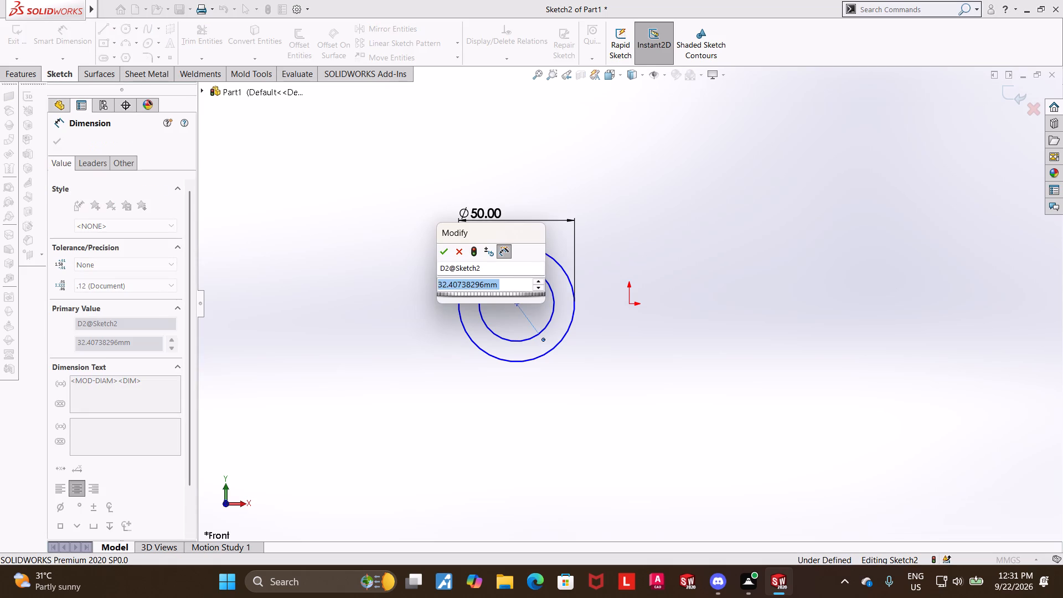
{"action": "type", "text": "30"}
{"action": "key", "text": "Return"}
{"action": "key", "text": "Escape"}
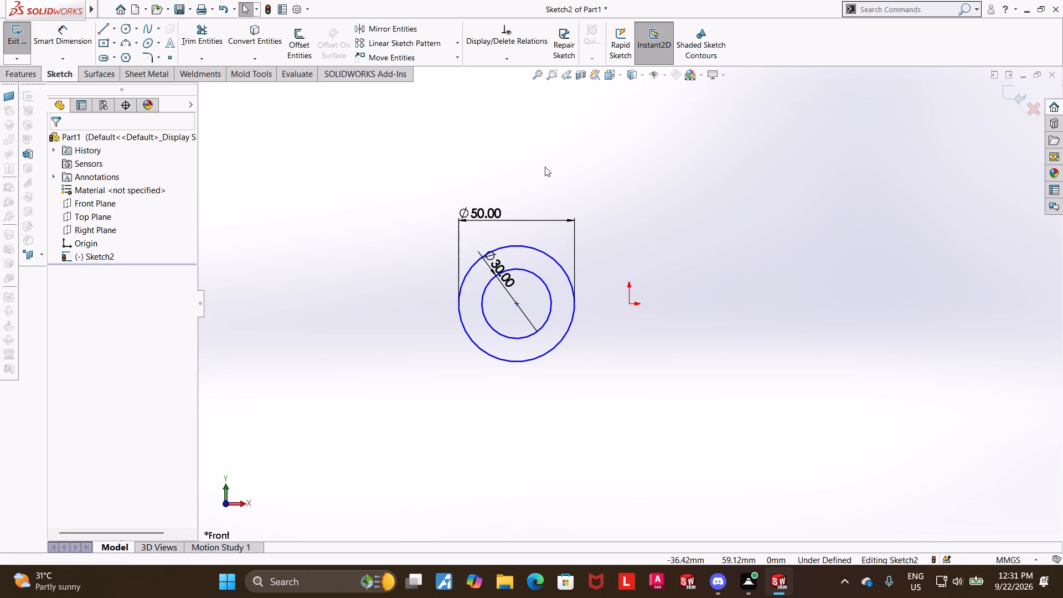
Draw a horizontal centerline from the concentric circles' centre through the origin and well beyond it.
{"action": "left_click", "coordinate": [113, 30]}
{"action": "left_click", "coordinate": [120, 58]}
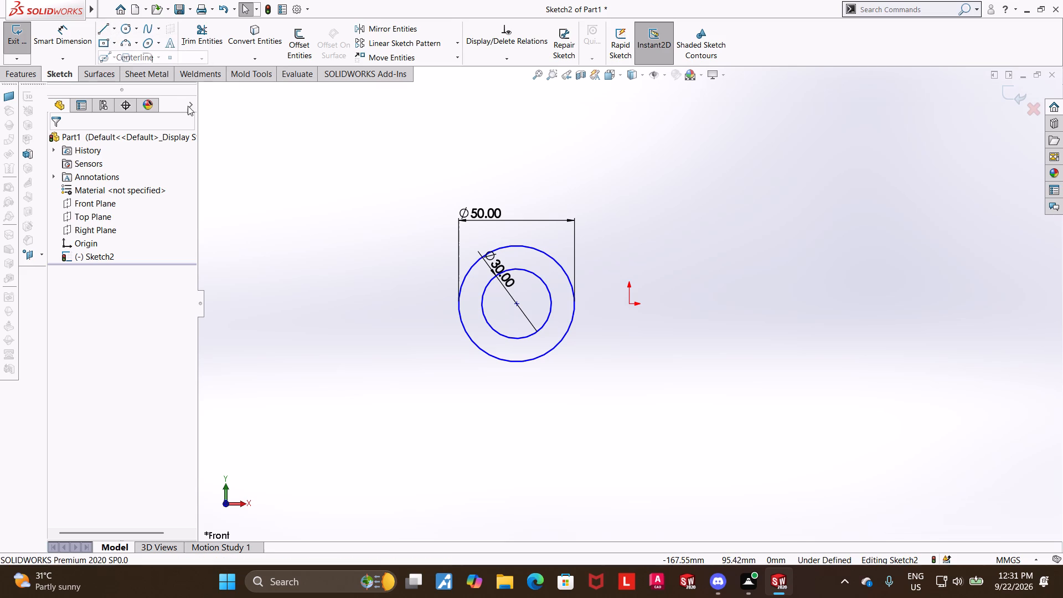
{"action": "left_click", "coordinate": [517, 302]}
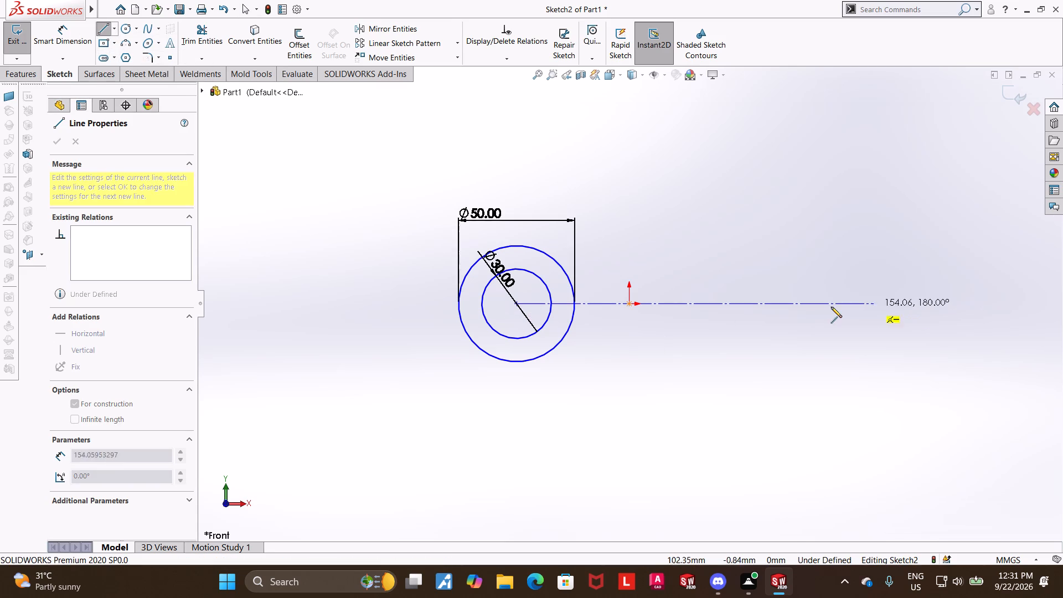
{"action": "left_click", "coordinate": [818, 303]}
{"action": "key", "text": "Escape"}
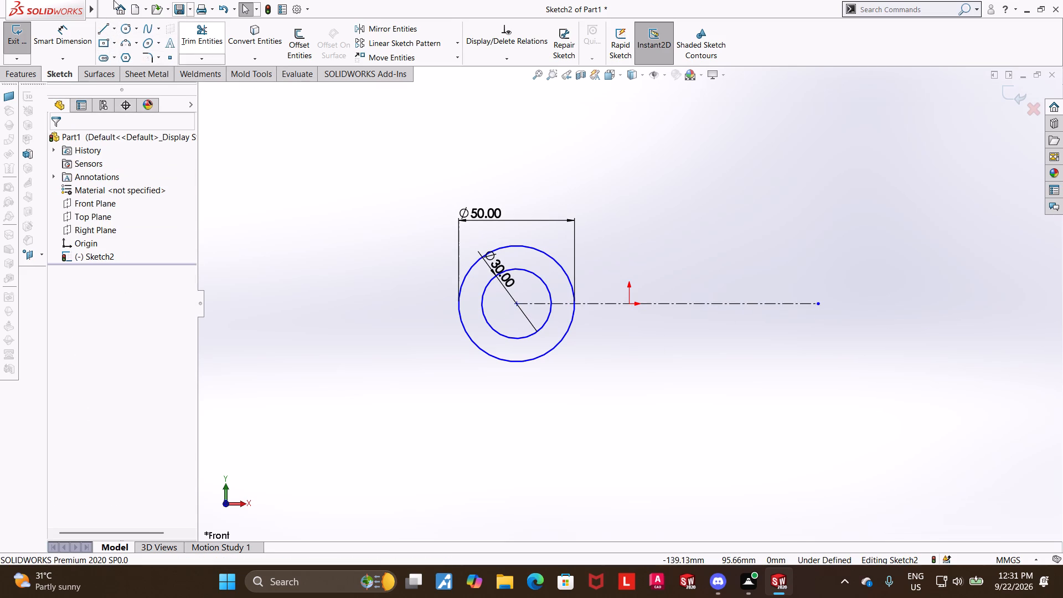
Draw a circle centred on the centerline on the far side of the origin and dimension its diameter 40 mm.
{"action": "left_click", "coordinate": [125, 28]}
{"action": "left_click", "coordinate": [746, 303]}
{"action": "left_click", "coordinate": [782, 257]}
{"action": "key", "text": "Escape"}
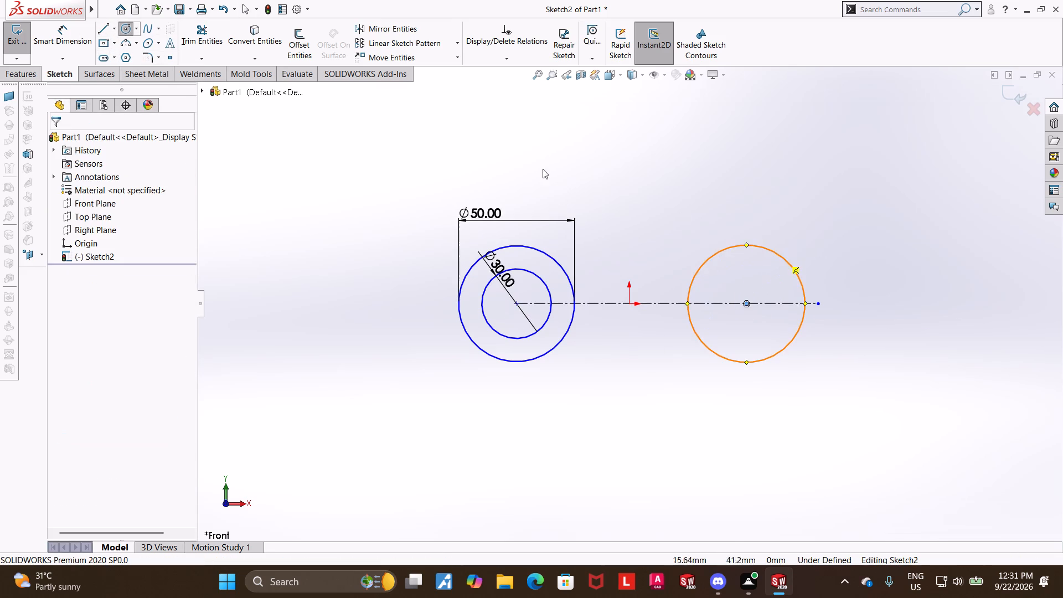
{"action": "left_click", "coordinate": [71, 29]}
{"action": "left_click", "coordinate": [746, 245]}
{"action": "left_click", "coordinate": [757, 224]}
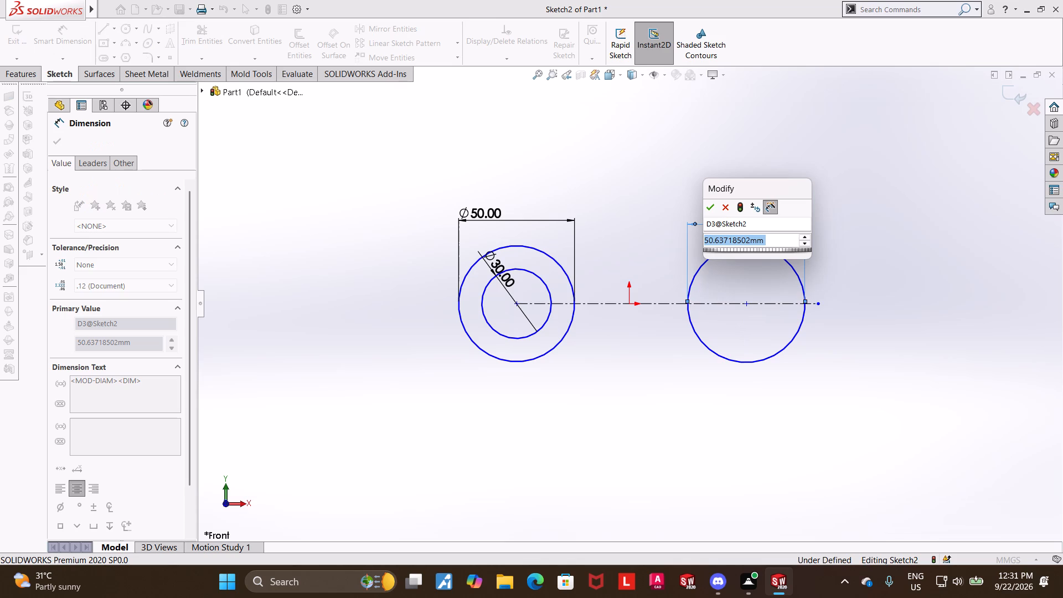
{"action": "type", "text": "40"}
{"action": "key", "text": "Return"}
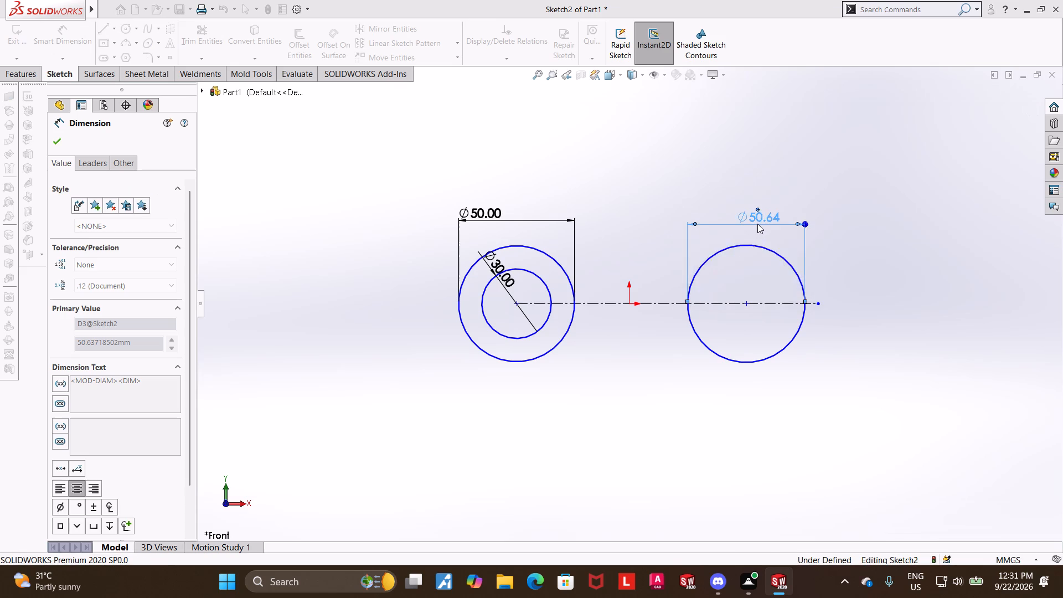
{"action": "key", "text": "Escape"}
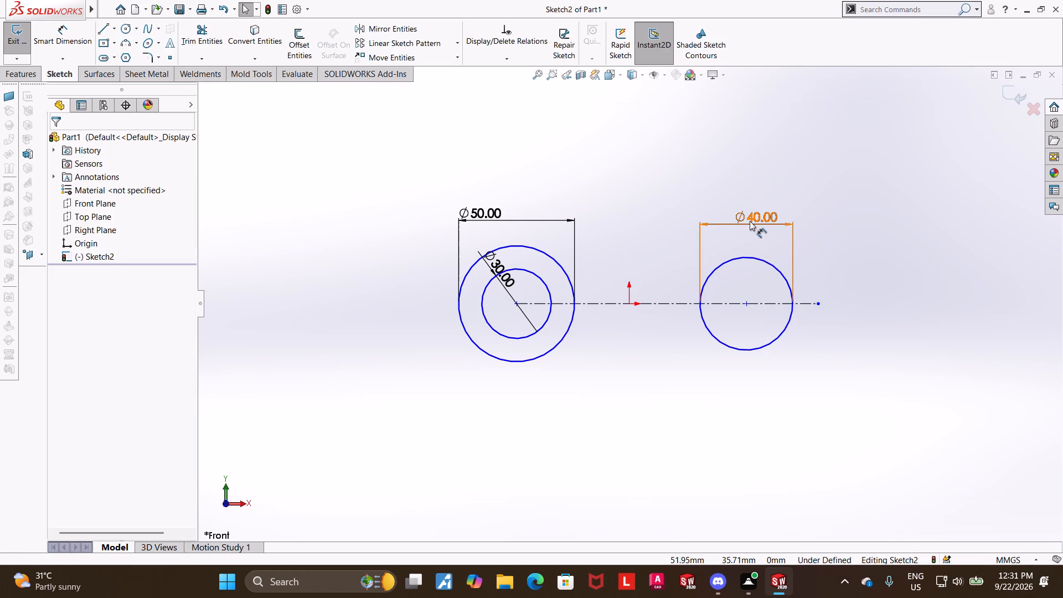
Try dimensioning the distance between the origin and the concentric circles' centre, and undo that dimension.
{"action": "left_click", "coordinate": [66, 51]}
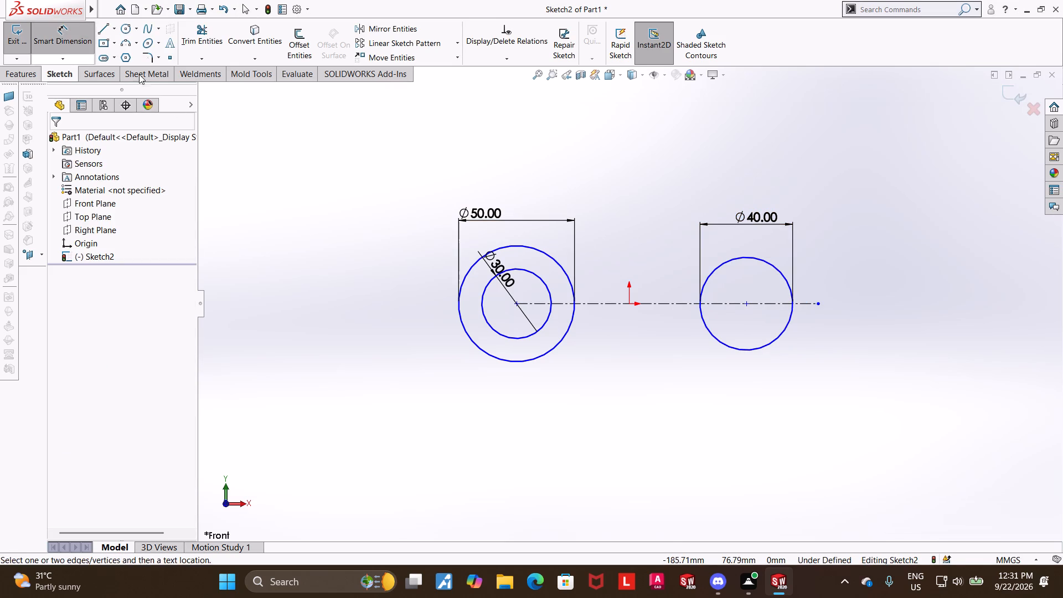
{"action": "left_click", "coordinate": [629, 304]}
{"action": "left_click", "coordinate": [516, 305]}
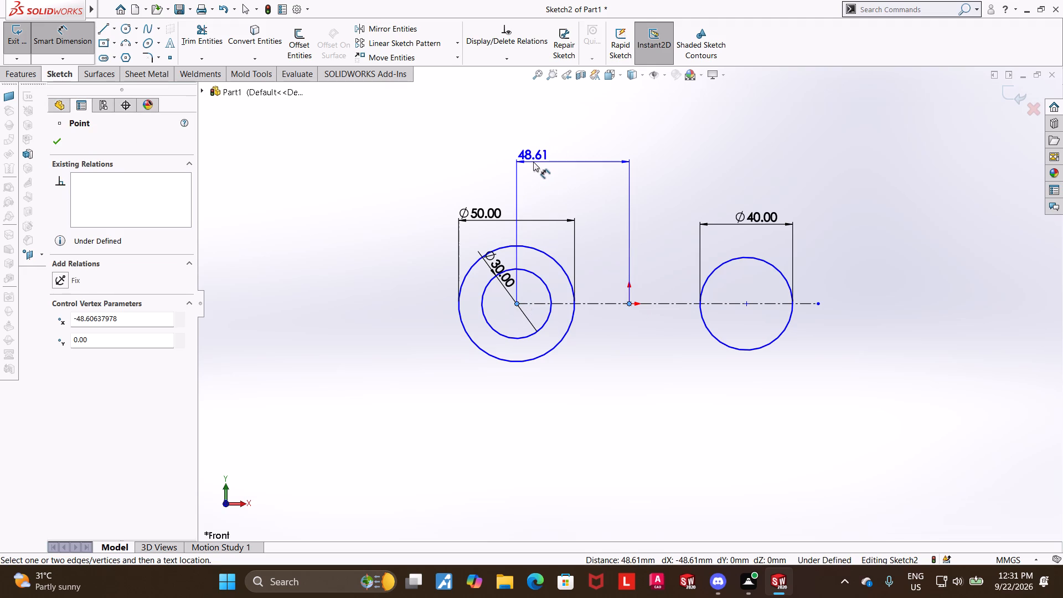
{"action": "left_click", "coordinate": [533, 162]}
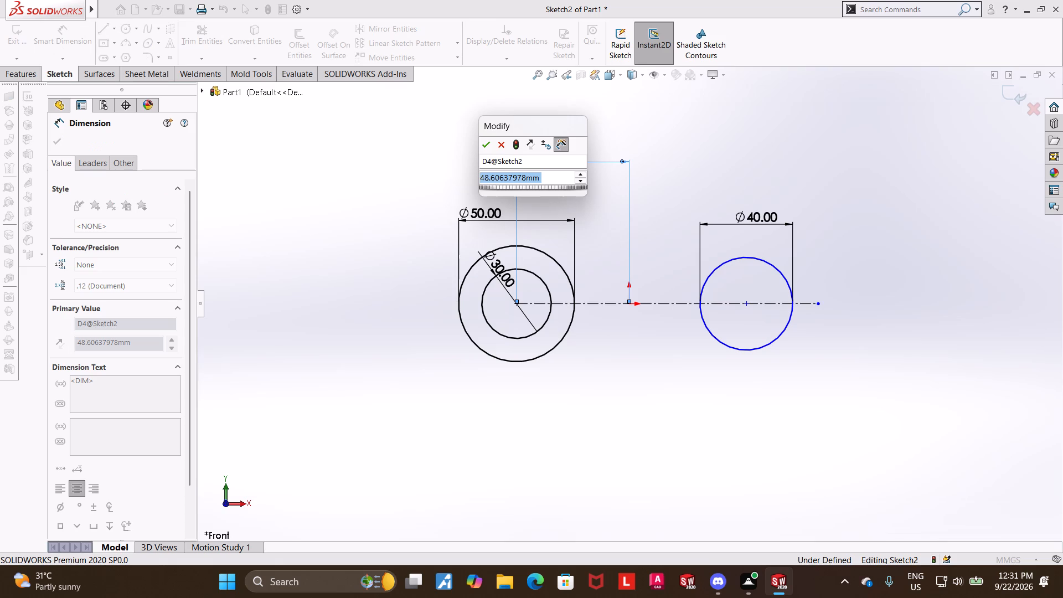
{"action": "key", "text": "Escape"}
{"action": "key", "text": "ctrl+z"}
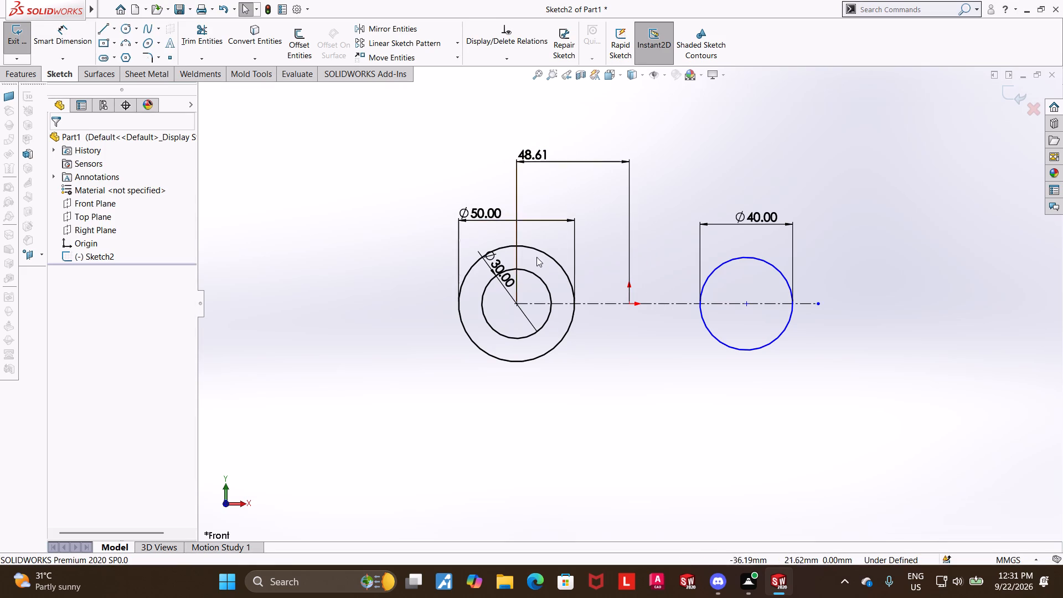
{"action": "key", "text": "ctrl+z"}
Dimension the distance between the concentric circles' centre and the 40 mm circle's centre as 100 mm, and exit the sketch.
{"action": "left_click", "coordinate": [60, 31]}
{"action": "left_click", "coordinate": [516, 303]}
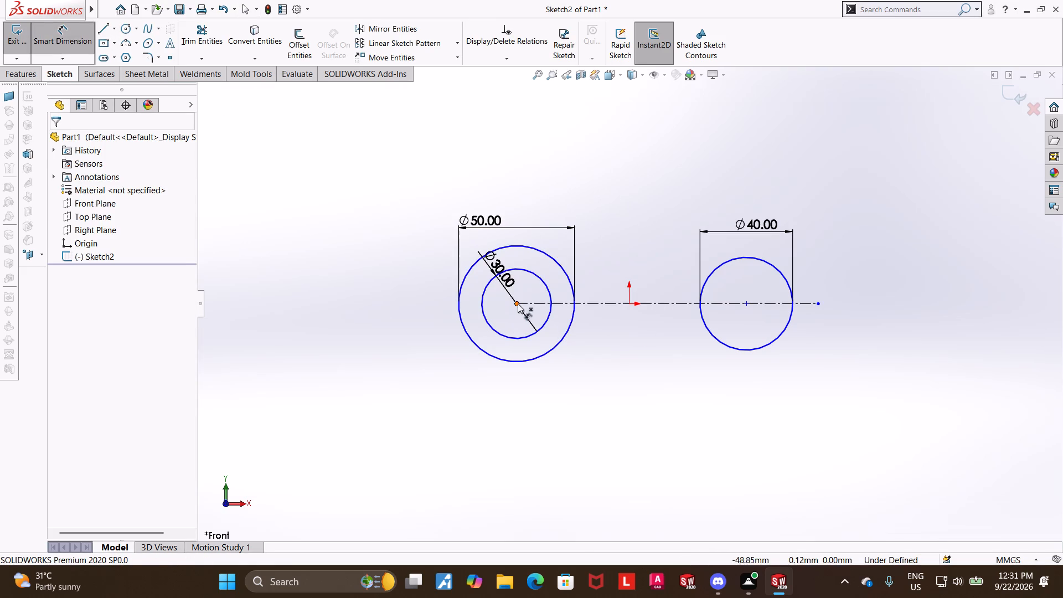
{"action": "left_click", "coordinate": [746, 303]}
{"action": "left_click", "coordinate": [659, 402]}
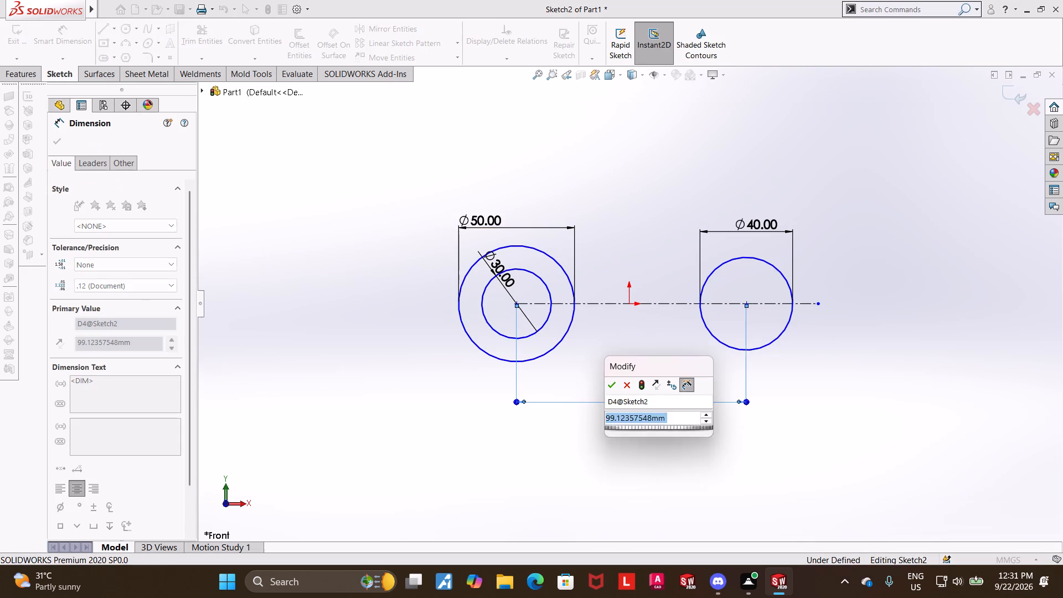
{"action": "type", "text": "100"}
{"action": "key", "text": "Return"}
{"action": "key", "text": "Escape"}
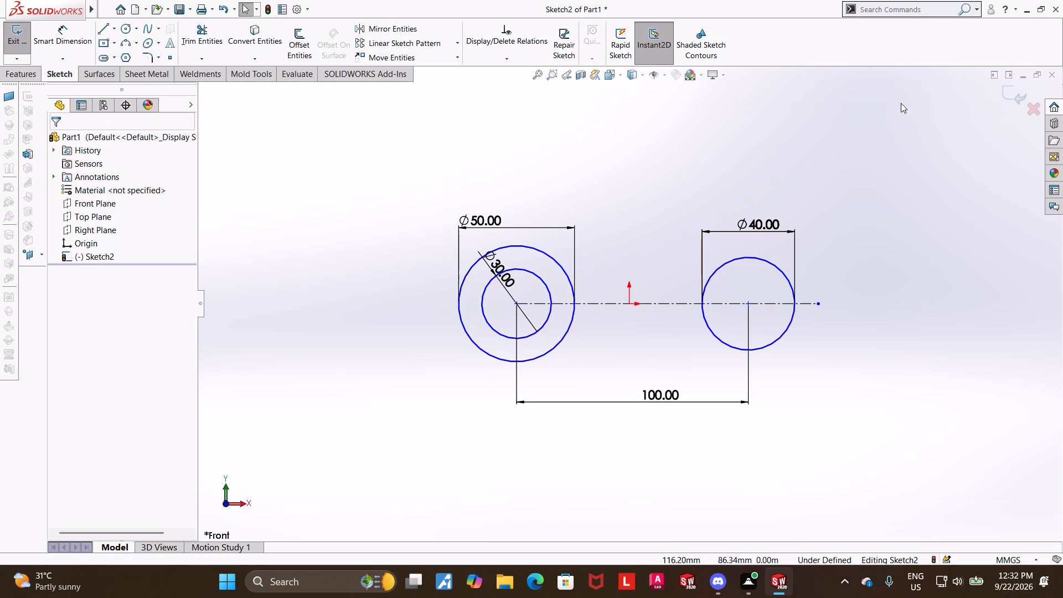
{"action": "left_click", "coordinate": [1003, 92]}
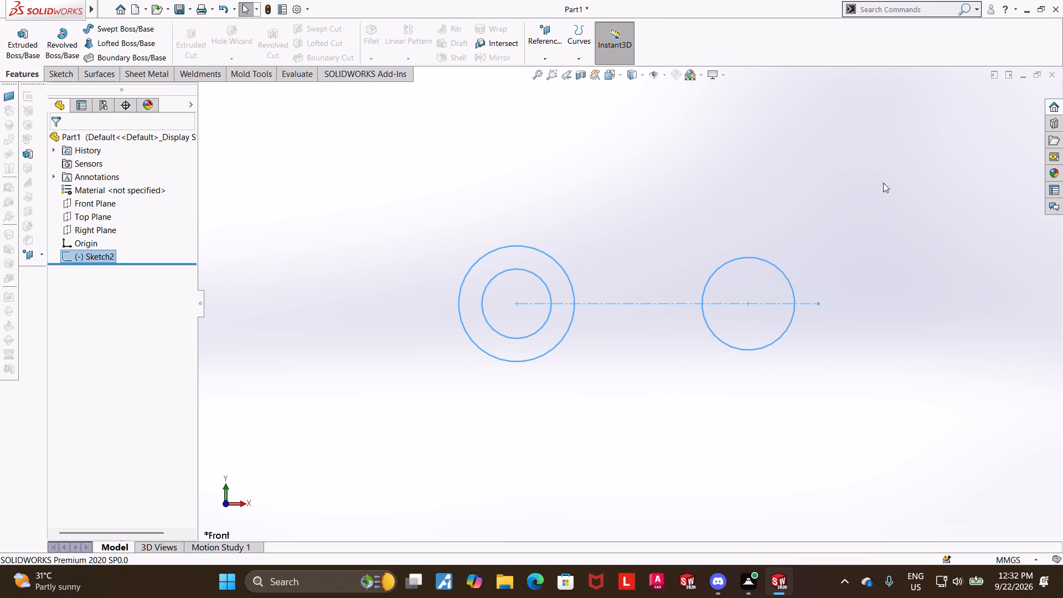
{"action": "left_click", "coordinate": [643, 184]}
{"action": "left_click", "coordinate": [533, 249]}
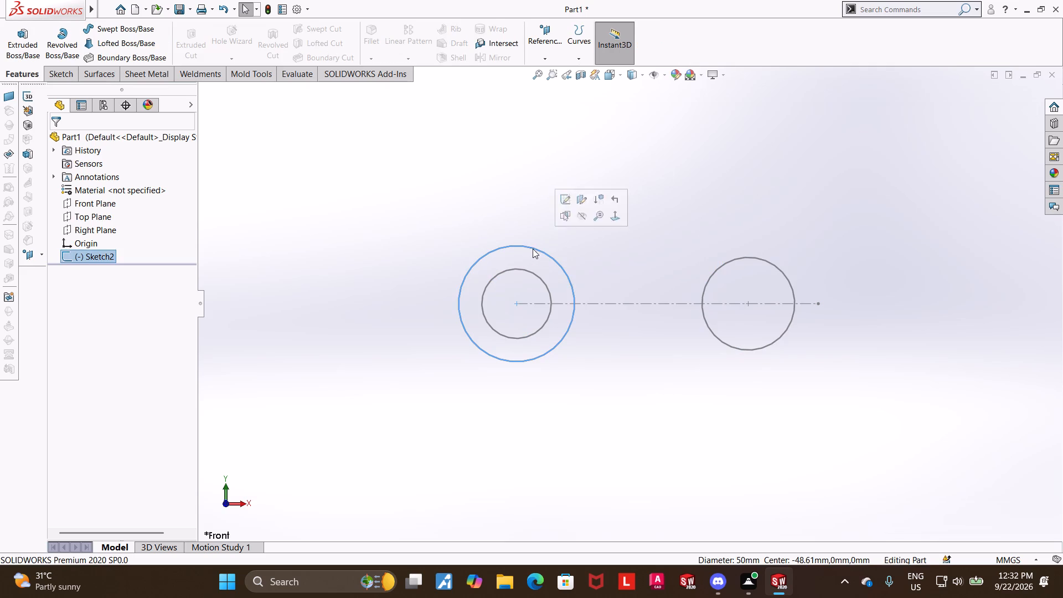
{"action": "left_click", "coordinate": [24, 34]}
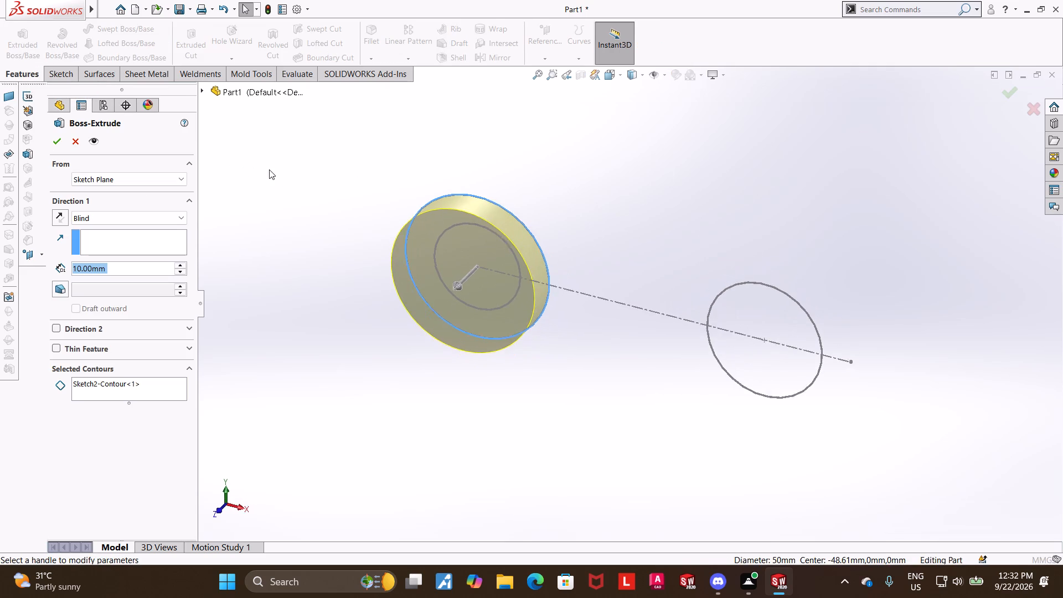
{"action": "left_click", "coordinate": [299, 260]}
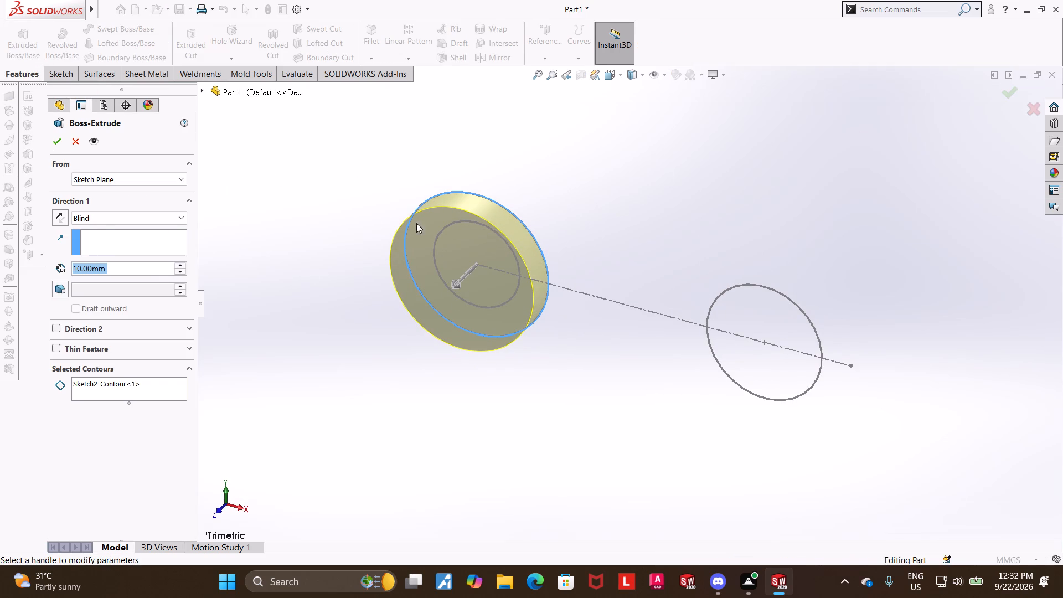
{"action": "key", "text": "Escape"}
Extrude the ring between the two concentric circles 37 mm with the Mid Plane end condition.
{"action": "left_click", "coordinate": [455, 226]}
{"action": "left_click", "coordinate": [453, 224]}
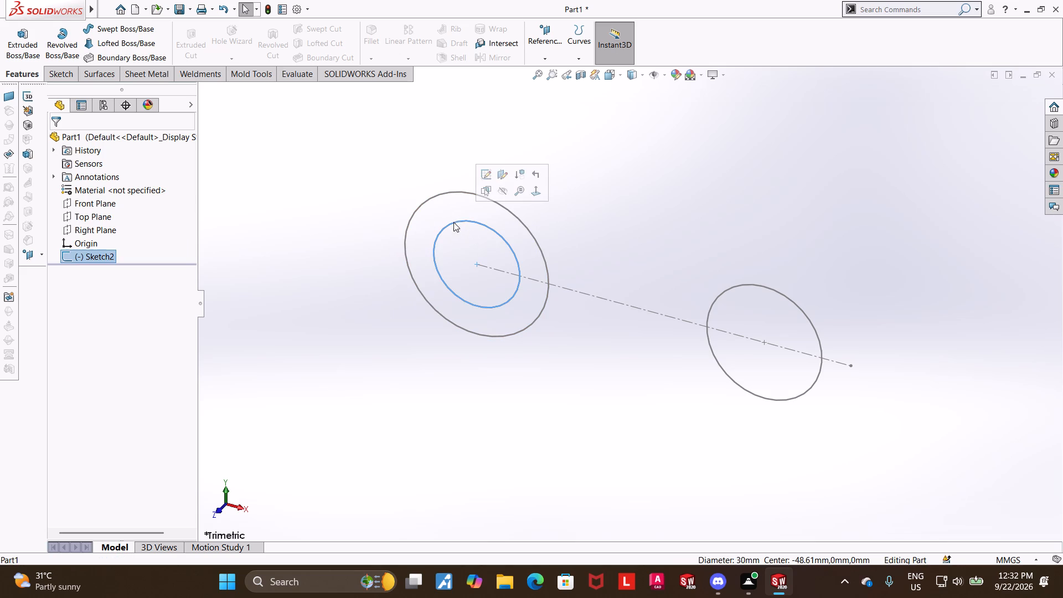
{"action": "left_click", "coordinate": [449, 193], "text": "ctrl"}
{"action": "left_click", "coordinate": [22, 33]}
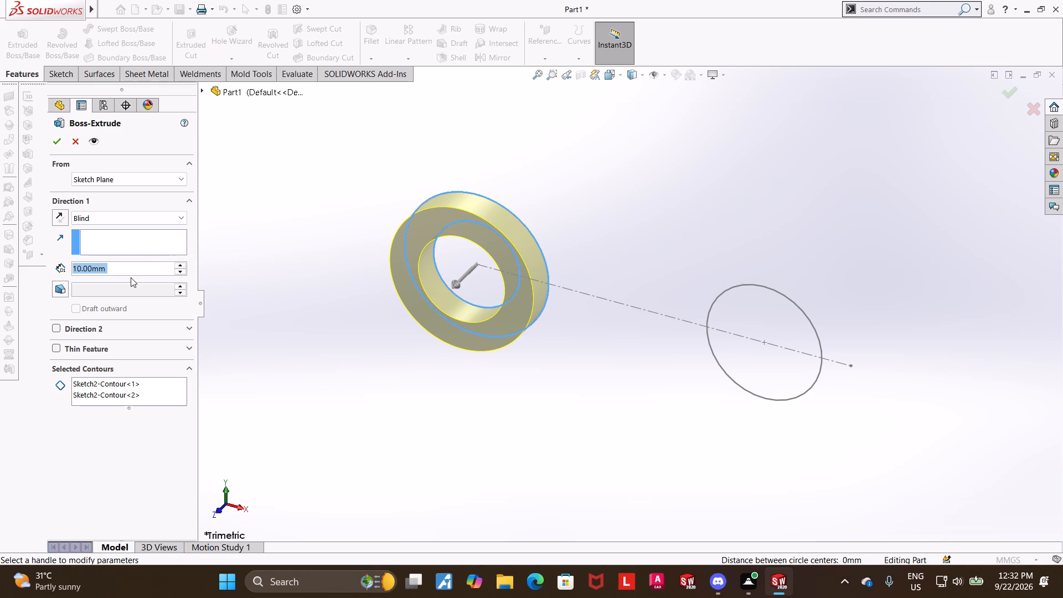
{"action": "type", "text": "37"}
{"action": "key", "text": "Return"}
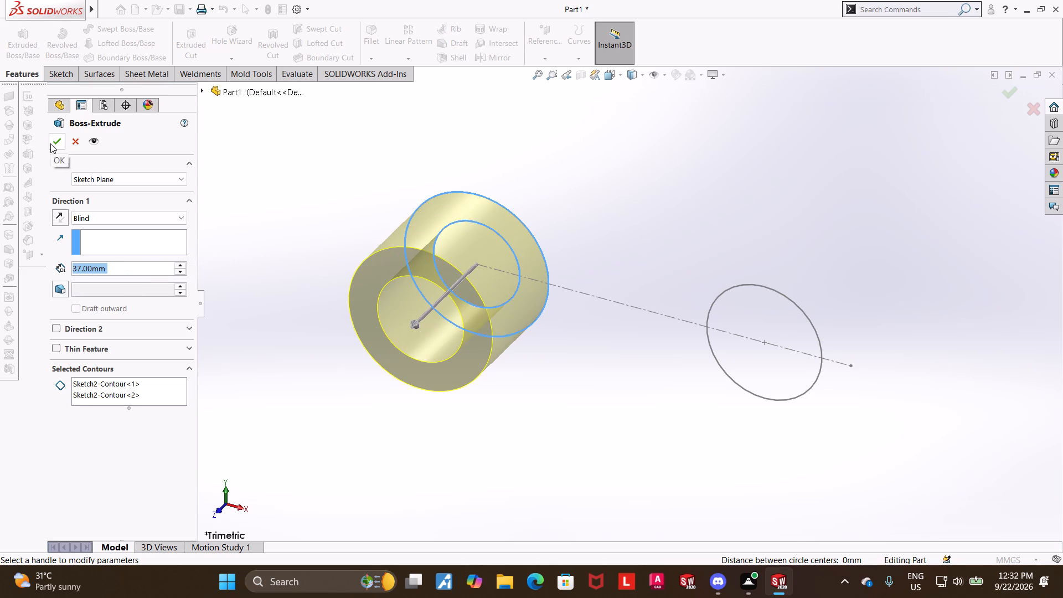
{"action": "left_click", "coordinate": [105, 187]}
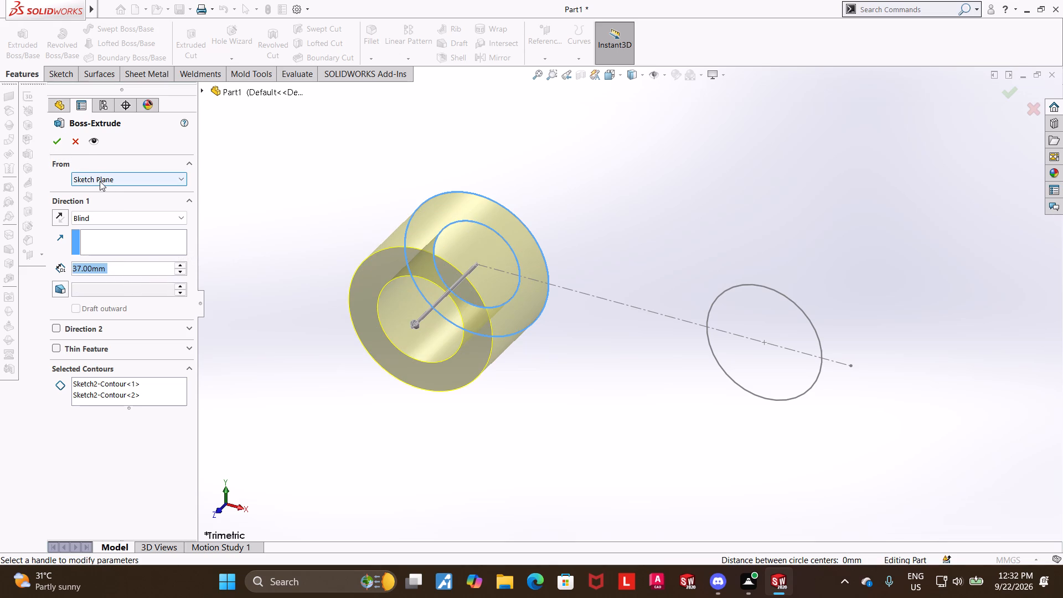
{"action": "left_click", "coordinate": [100, 181]}
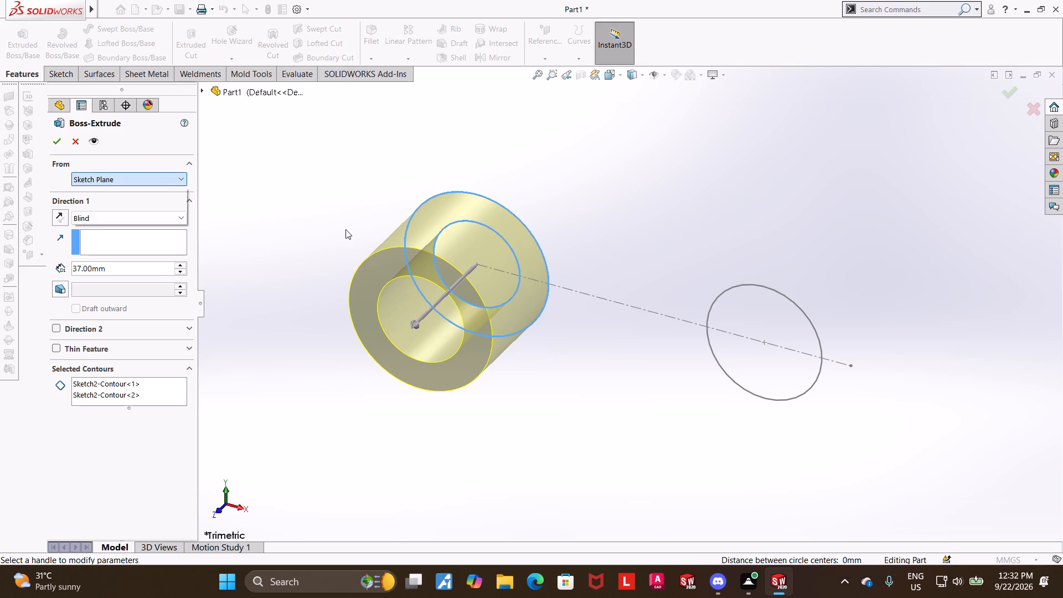
{"action": "left_click", "coordinate": [345, 229]}
{"action": "left_click", "coordinate": [131, 216]}
{"action": "left_click", "coordinate": [107, 275]}
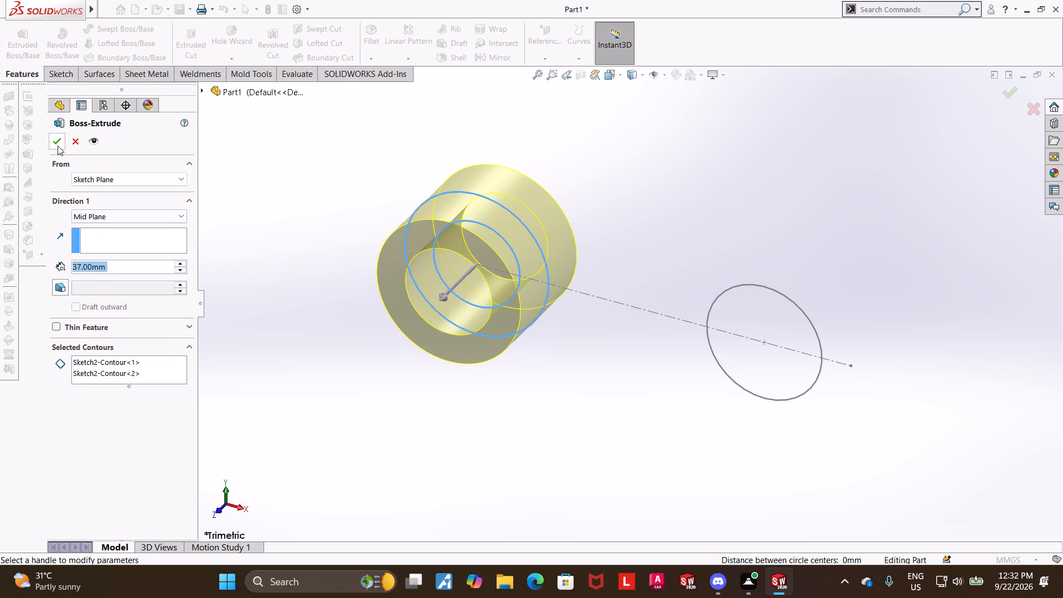
{"action": "left_click", "coordinate": [58, 145]}
{"action": "left_click", "coordinate": [682, 152]}
Show the hollow boss's sketch and extrude its separate 40 mm circle 25 mm with the Mid Plane end condition.
{"action": "left_click", "coordinate": [53, 271]}
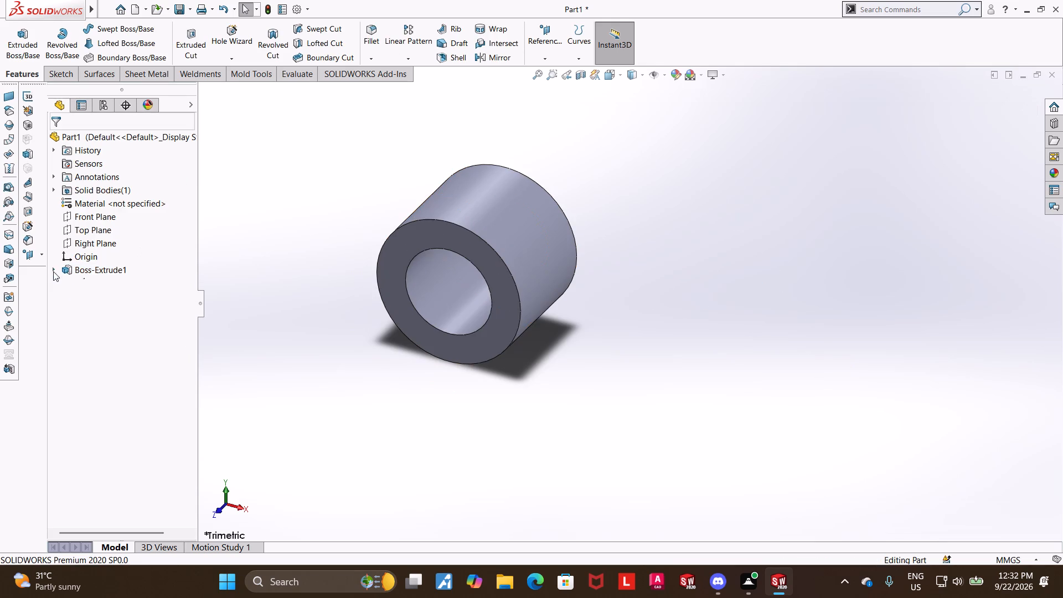
{"action": "left_click", "coordinate": [86, 285]}
{"action": "left_click", "coordinate": [96, 267]}
{"action": "left_click", "coordinate": [308, 198]}
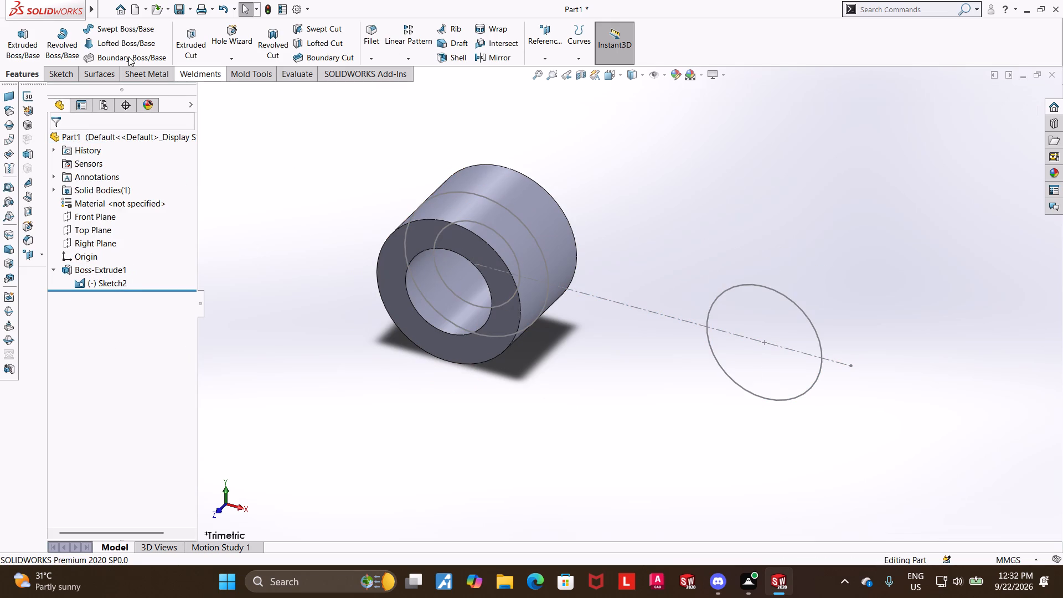
{"action": "left_click", "coordinate": [26, 39]}
{"action": "left_click", "coordinate": [721, 291]}
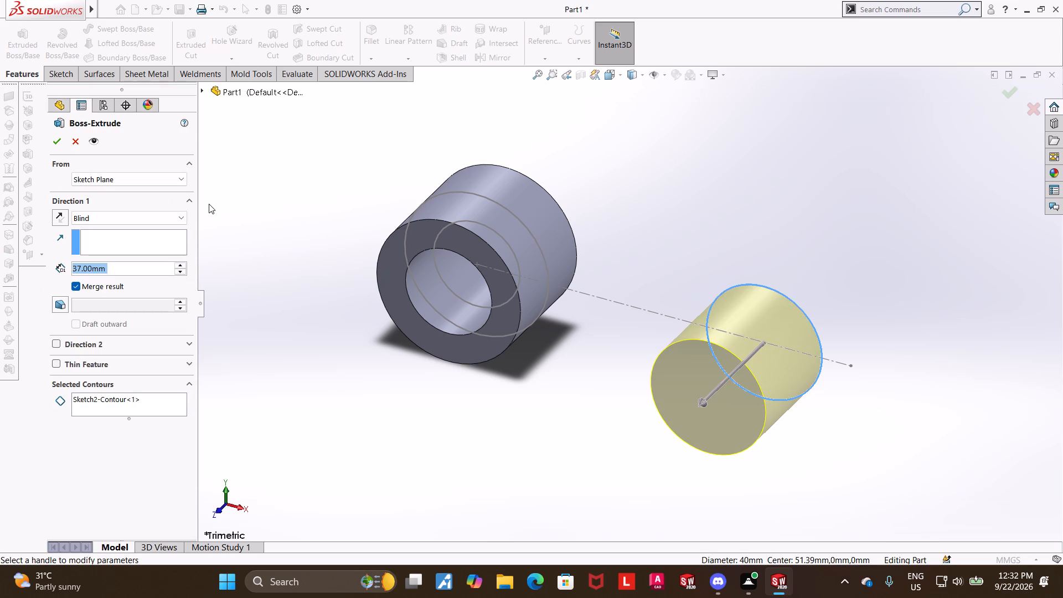
{"action": "type", "text": "25"}
{"action": "key", "text": "Return"}
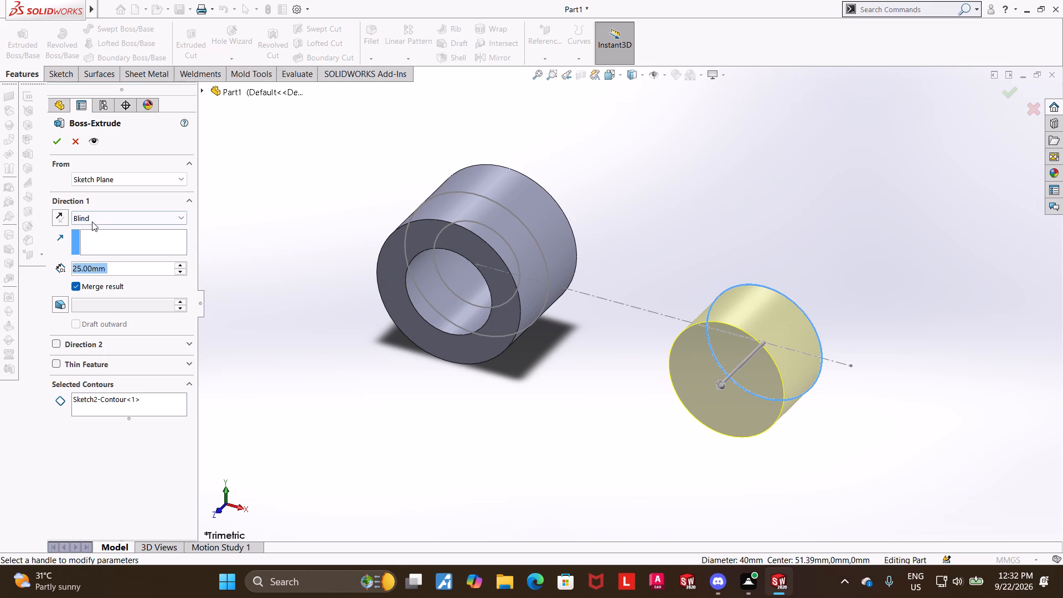
{"action": "left_click", "coordinate": [92, 221]}
{"action": "left_click", "coordinate": [102, 284]}
{"action": "left_click", "coordinate": [53, 141]}
{"action": "left_click", "coordinate": [497, 447]}
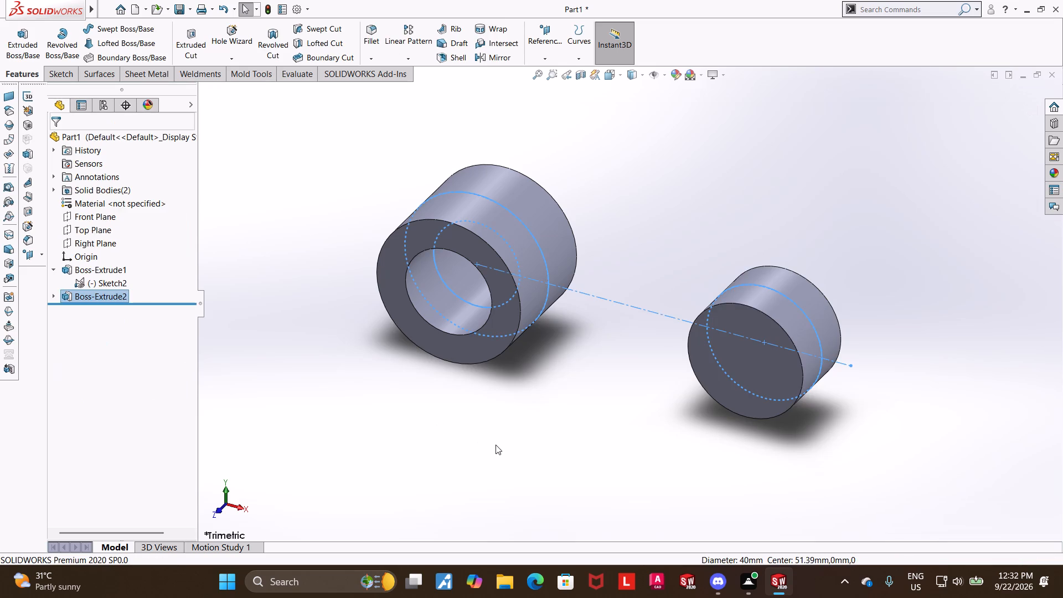
Hide the sketch shared by the two extruded cylinders.
{"action": "scroll", "coordinate": [506, 417], "scroll_direction": "up", "scroll_amount": 1}
{"action": "scroll", "coordinate": [509, 405], "scroll_direction": "down", "scroll_amount": 1}
{"action": "middle_click_drag", "start_coordinate": [560, 307], "coordinate": [565, 295]}
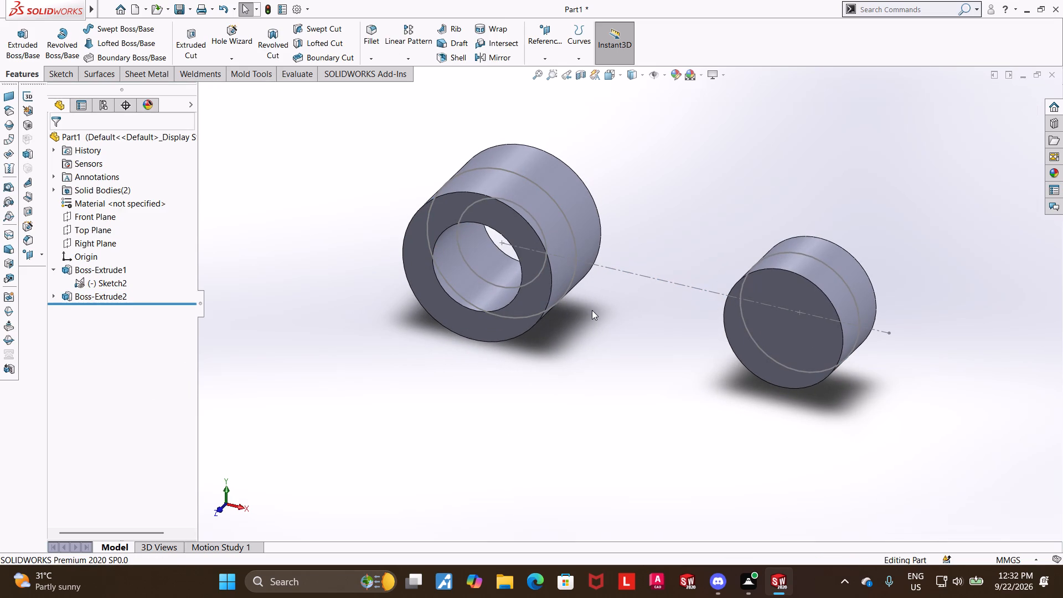
{"action": "middle_click_drag", "start_coordinate": [606, 409], "coordinate": [646, 174]}
{"action": "middle_click_drag", "start_coordinate": [623, 188], "coordinate": [616, 236]}
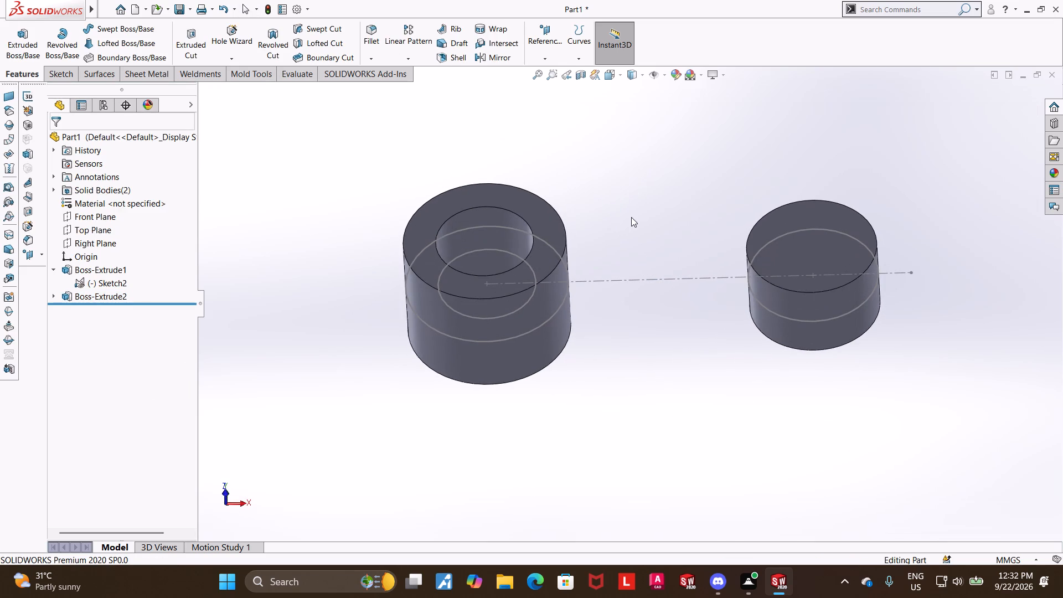
{"action": "left_click", "coordinate": [632, 216]}
{"action": "left_click", "coordinate": [879, 179]}
{"action": "middle_click_drag", "start_coordinate": [898, 200], "coordinate": [896, 207]}
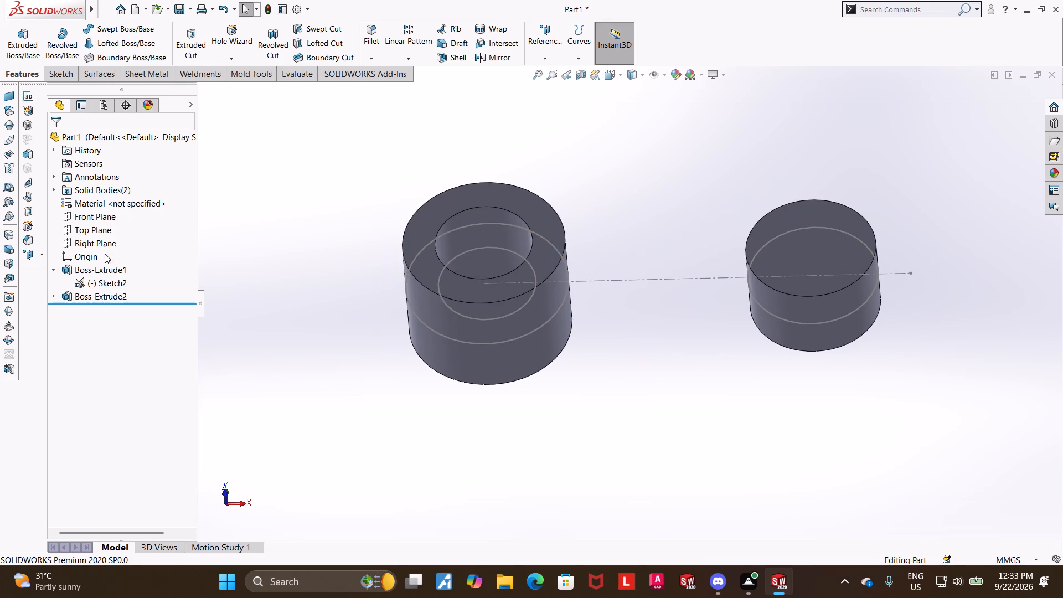
{"action": "left_click", "coordinate": [85, 282]}
{"action": "left_click", "coordinate": [91, 263]}
{"action": "left_click", "coordinate": [205, 286]}
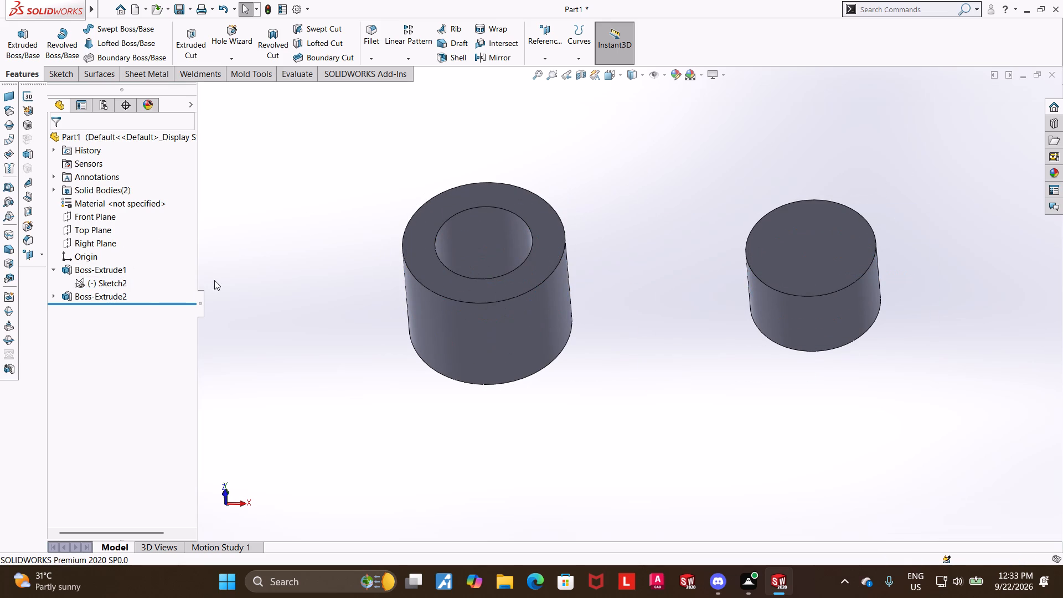
Start a new sketch on the Front Plane, viewed face-on.
{"action": "middle_click_drag", "start_coordinate": [224, 292], "coordinate": [210, 348]}
{"action": "left_click", "coordinate": [92, 221]}
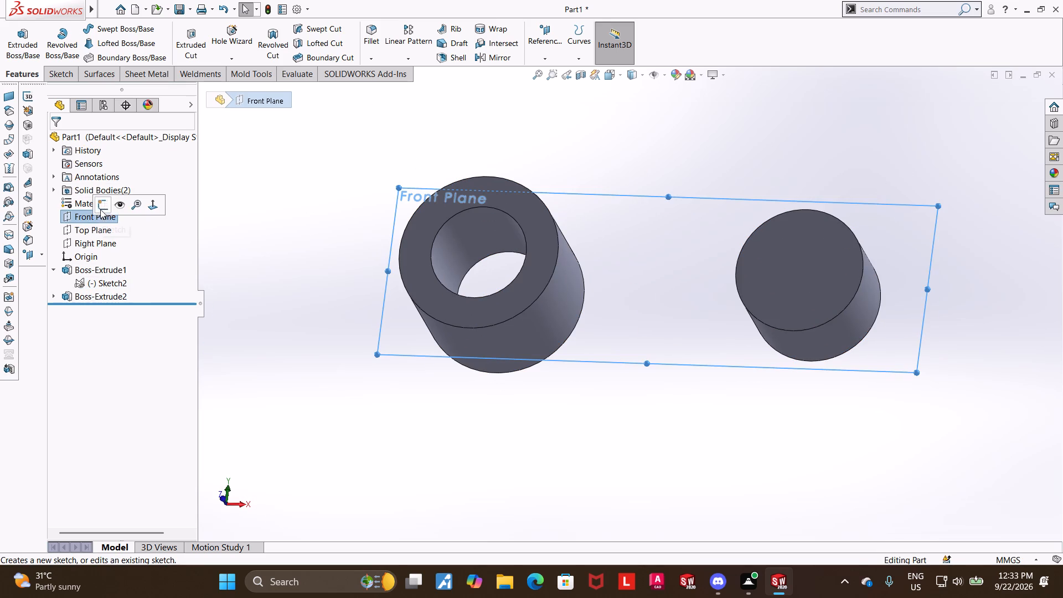
{"action": "left_click", "coordinate": [107, 203]}
{"action": "left_click", "coordinate": [95, 310]}
{"action": "left_click", "coordinate": [116, 293]}
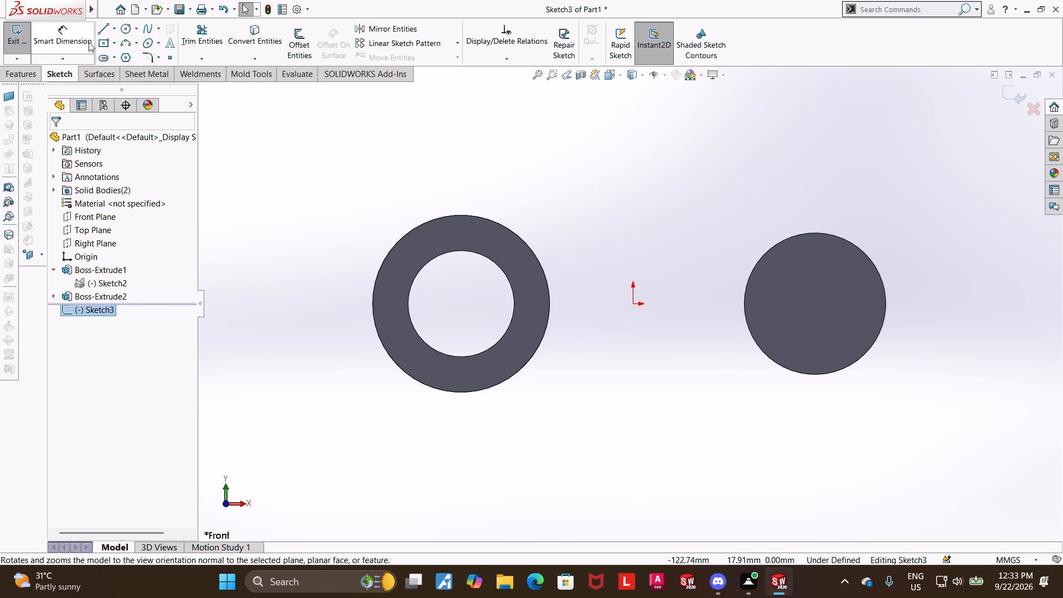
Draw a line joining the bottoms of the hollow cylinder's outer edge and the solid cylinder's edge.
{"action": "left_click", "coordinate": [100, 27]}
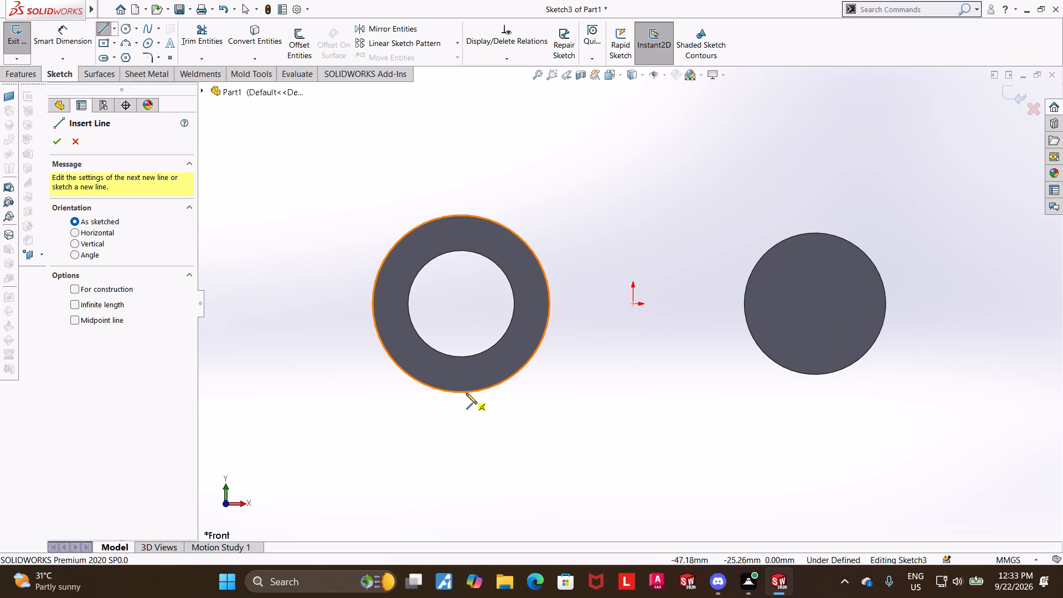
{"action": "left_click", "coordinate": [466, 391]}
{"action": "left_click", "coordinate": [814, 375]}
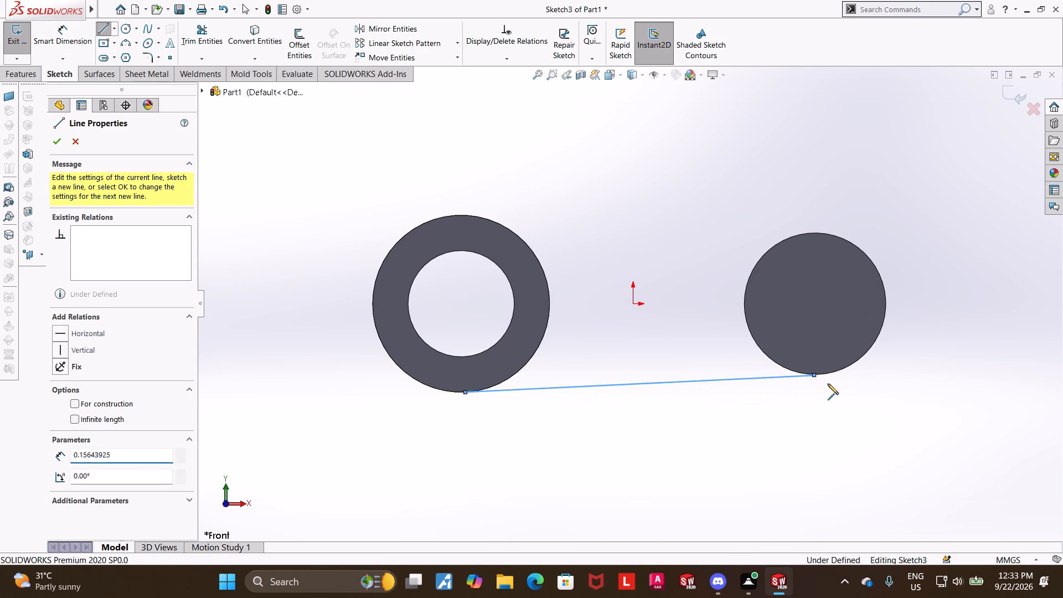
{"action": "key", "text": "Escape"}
Draw a line from the top point of the hollow cylinder's outer edge to the top point of the solid cylinder's edge.
{"action": "left_click", "coordinate": [106, 27]}
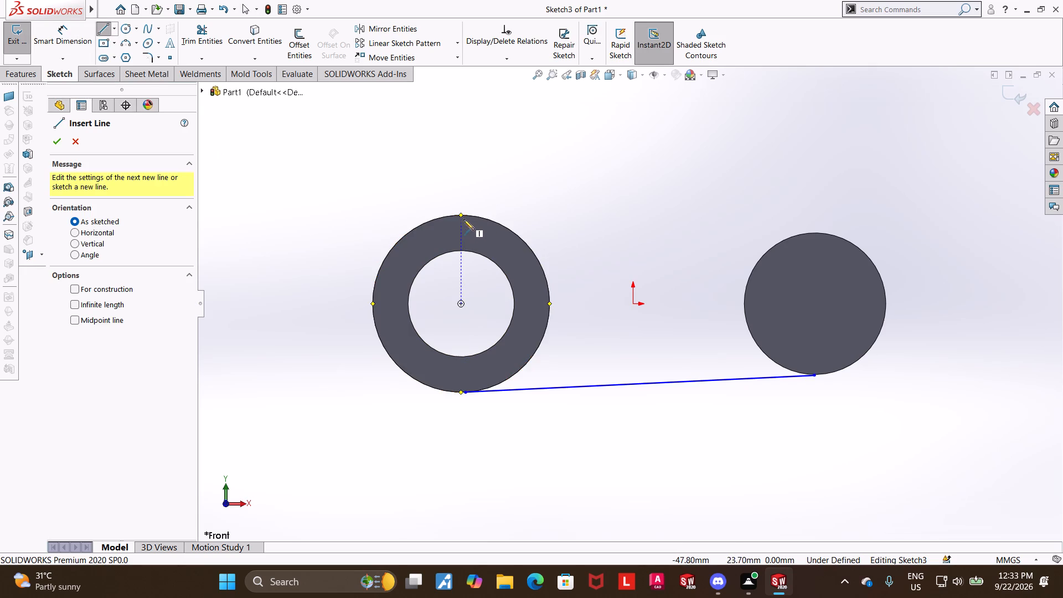
{"action": "left_click", "coordinate": [461, 215]}
{"action": "left_click", "coordinate": [816, 233]}
{"action": "key", "text": "Escape"}
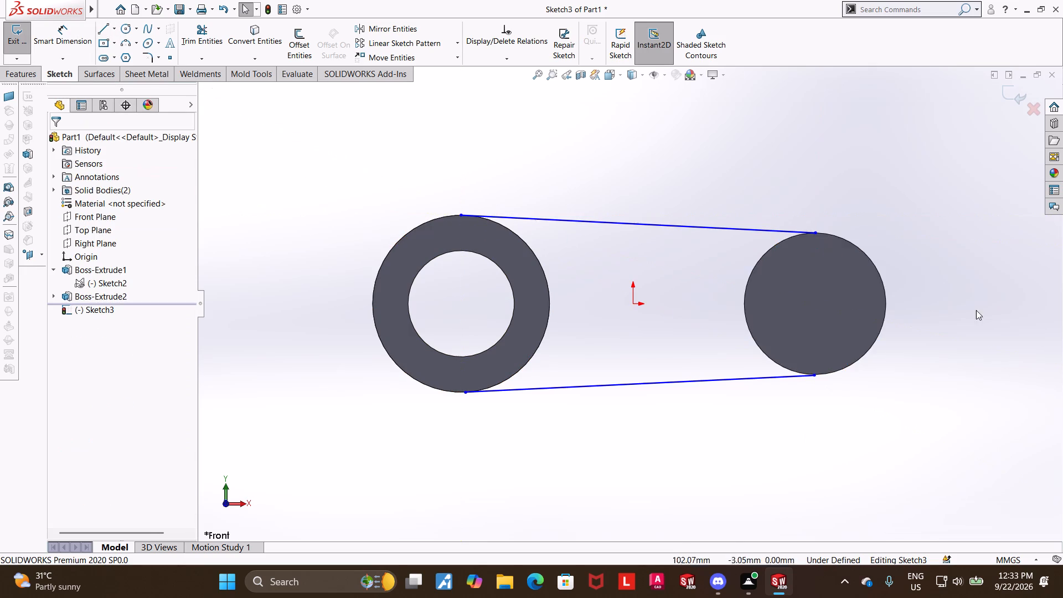
{"action": "key", "text": "Escape"}
{"action": "key", "text": "Escape"}
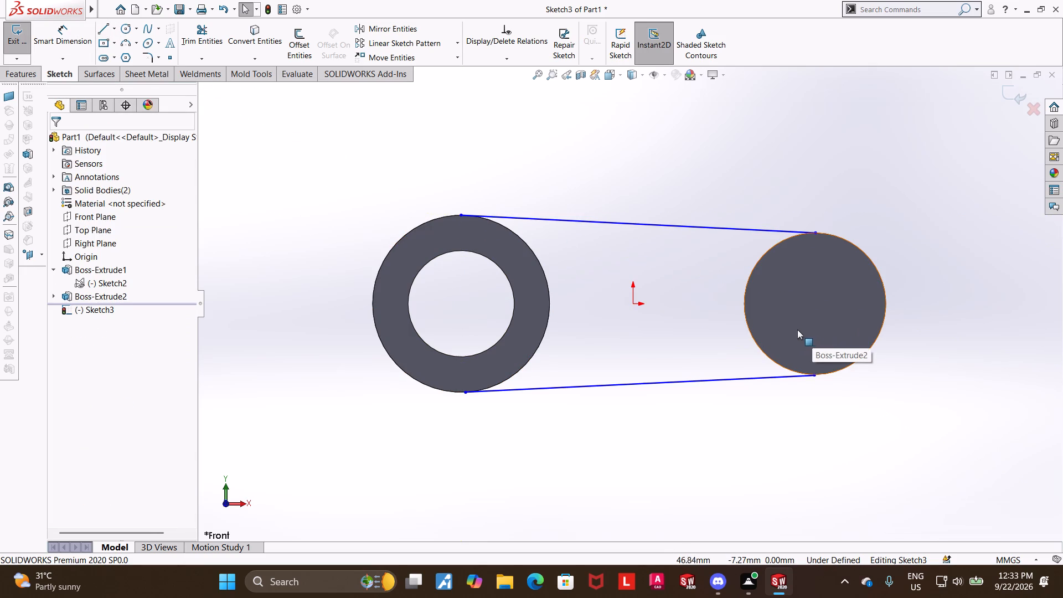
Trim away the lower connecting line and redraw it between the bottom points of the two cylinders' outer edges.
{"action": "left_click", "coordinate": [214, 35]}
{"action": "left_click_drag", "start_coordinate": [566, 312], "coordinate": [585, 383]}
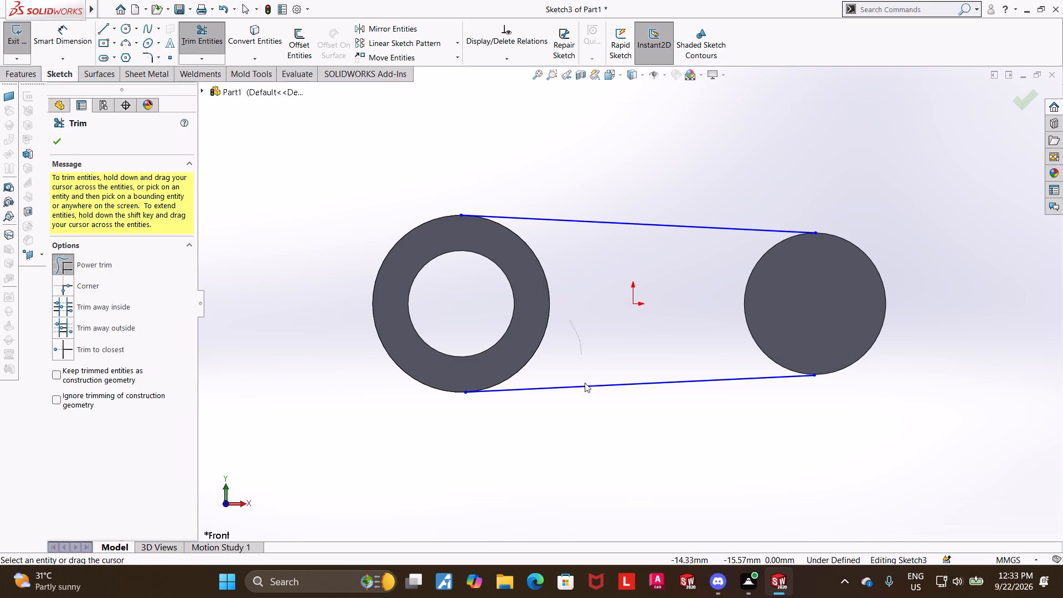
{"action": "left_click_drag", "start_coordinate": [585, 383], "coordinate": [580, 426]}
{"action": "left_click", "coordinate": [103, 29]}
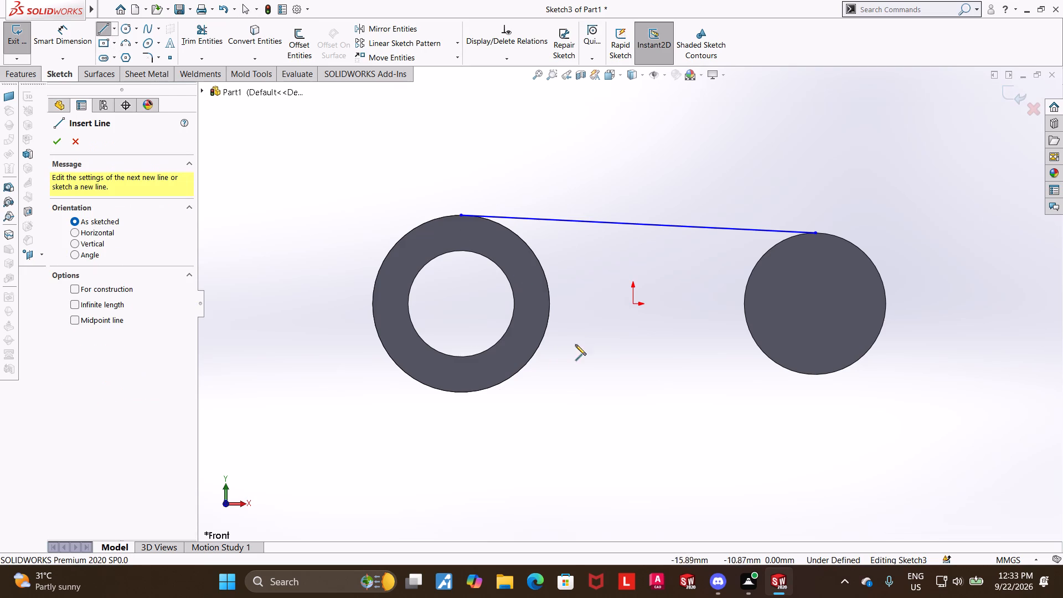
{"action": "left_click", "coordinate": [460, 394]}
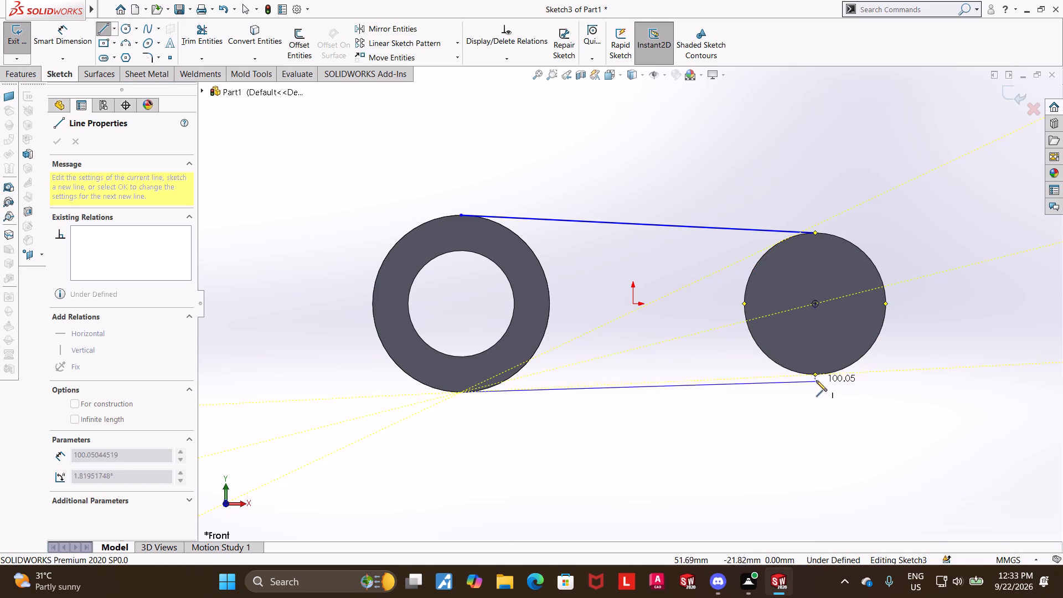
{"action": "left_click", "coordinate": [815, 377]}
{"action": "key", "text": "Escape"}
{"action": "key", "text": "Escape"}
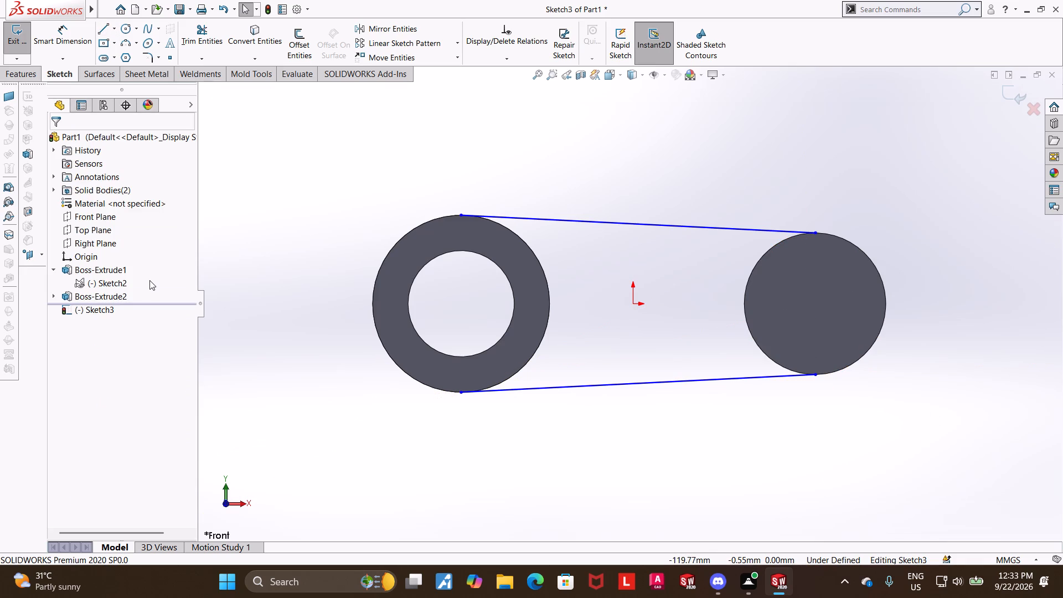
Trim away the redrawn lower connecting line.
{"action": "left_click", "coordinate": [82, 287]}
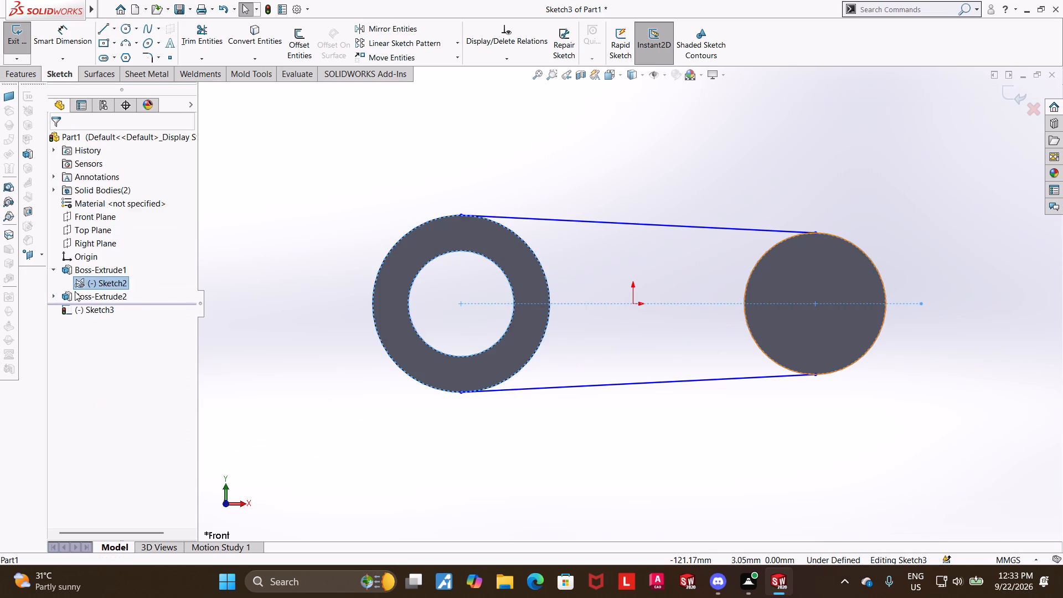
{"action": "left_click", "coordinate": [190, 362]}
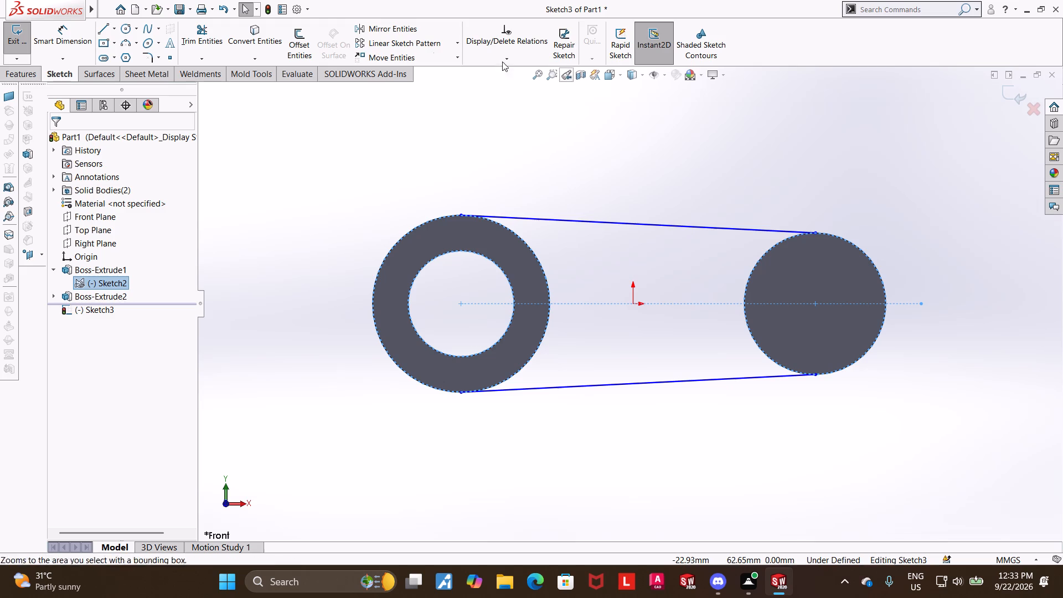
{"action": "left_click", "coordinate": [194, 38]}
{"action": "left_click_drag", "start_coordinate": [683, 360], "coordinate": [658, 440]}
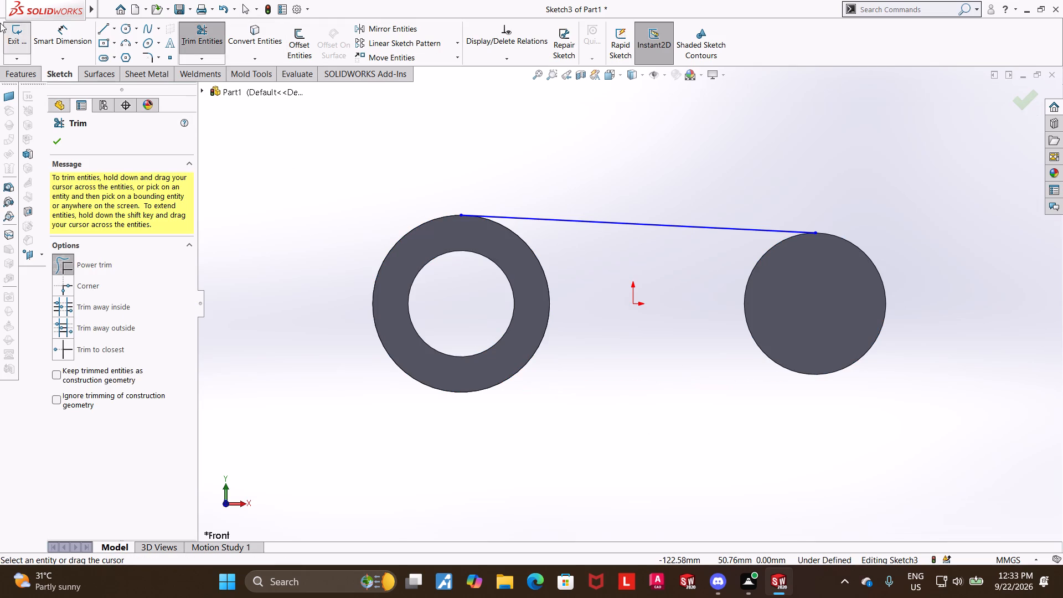
Draw a horizontal centerline about 87 mm long from the origin to beyond the solid cylinder.
{"action": "left_click", "coordinate": [117, 28]}
{"action": "left_click", "coordinate": [119, 59]}
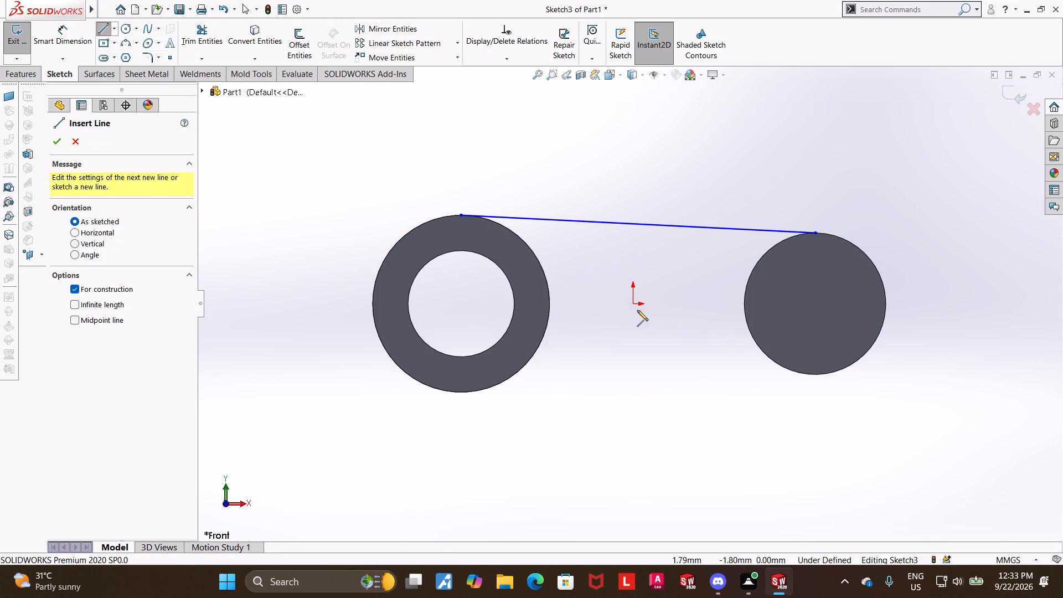
{"action": "left_click", "coordinate": [633, 305]}
{"action": "left_click", "coordinate": [942, 302]}
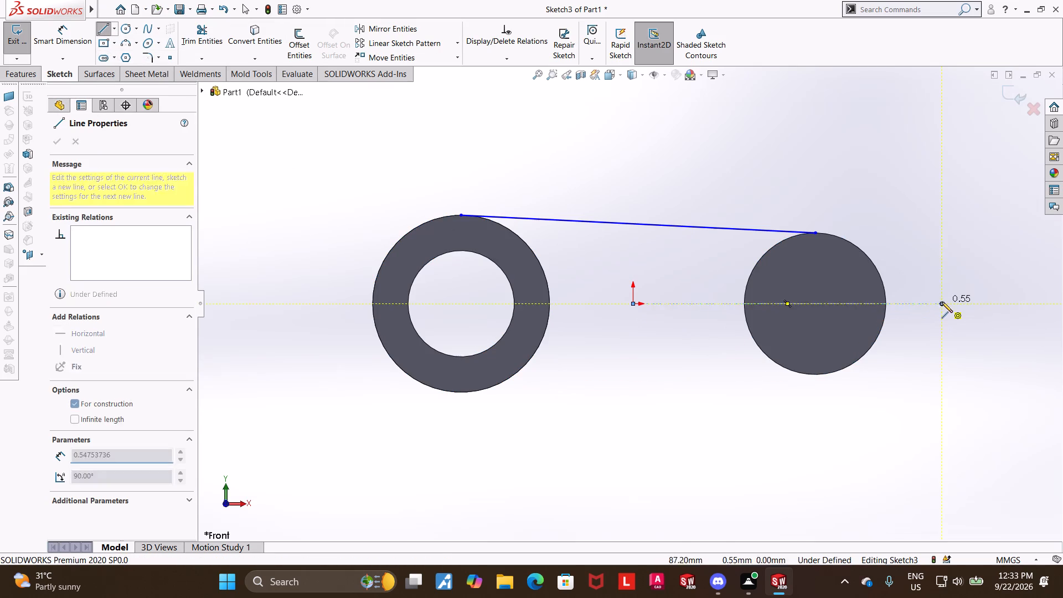
{"action": "key", "text": "Escape"}
{"action": "key", "text": "Escape"}
{"action": "key", "text": "Escape"}
Mirror the upper connecting line about the horizontal centerline, keeping the original.
{"action": "left_click", "coordinate": [388, 24]}
{"action": "left_click", "coordinate": [627, 224]}
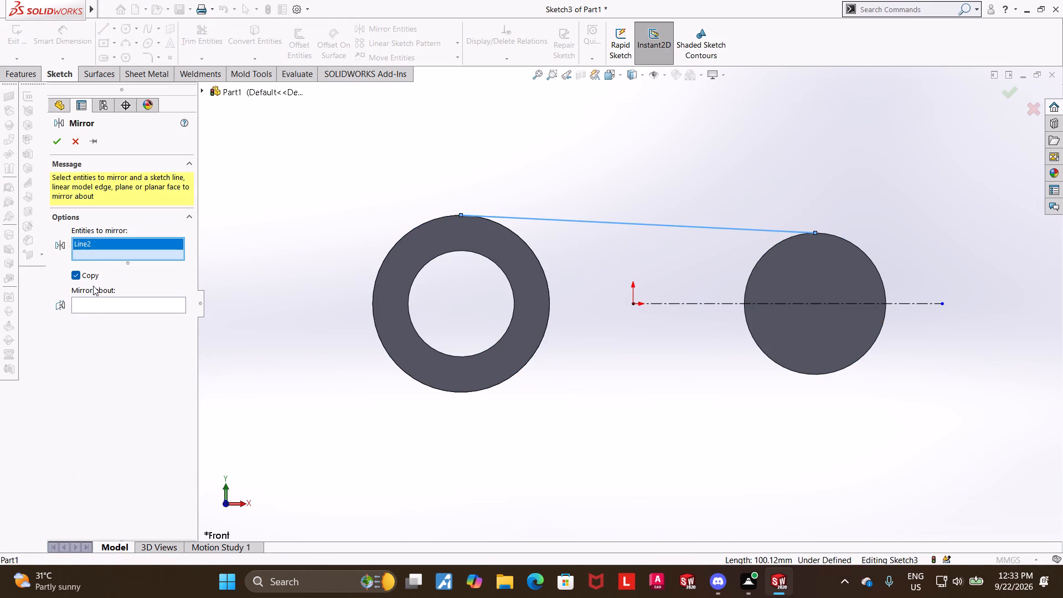
{"action": "left_click", "coordinate": [92, 306]}
{"action": "left_click", "coordinate": [665, 307]}
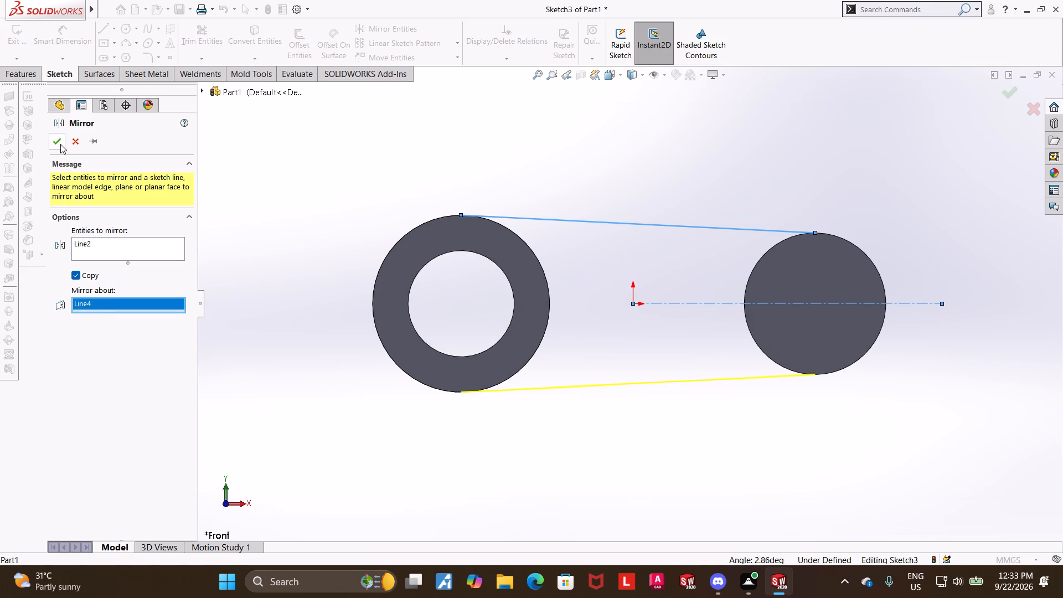
{"action": "left_click", "coordinate": [60, 144]}
{"action": "left_click", "coordinate": [623, 425]}
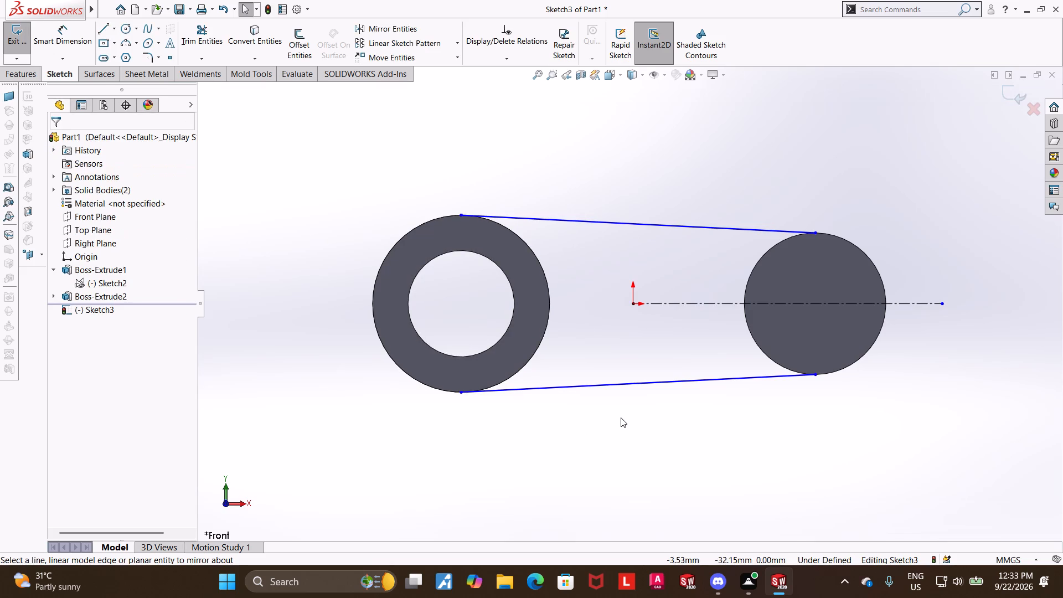
Make the lower and upper connecting lines tangent to the hollow boss's outer edge.
{"action": "left_click", "coordinate": [576, 450]}
{"action": "left_click", "coordinate": [490, 386]}
{"action": "left_click", "coordinate": [498, 391], "text": "ctrl"}
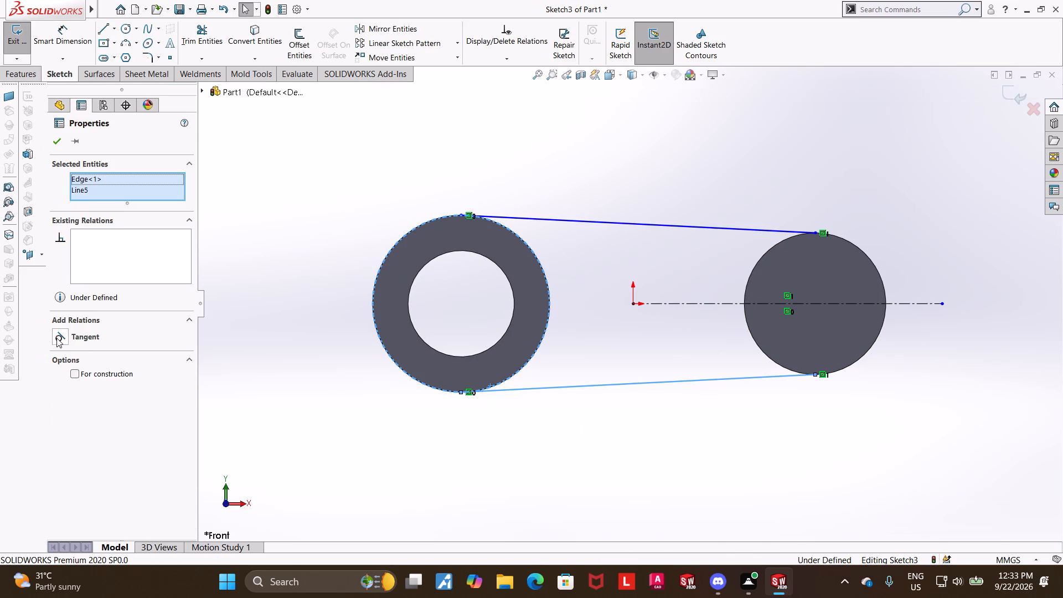
{"action": "left_click", "coordinate": [64, 335]}
{"action": "left_click", "coordinate": [61, 139]}
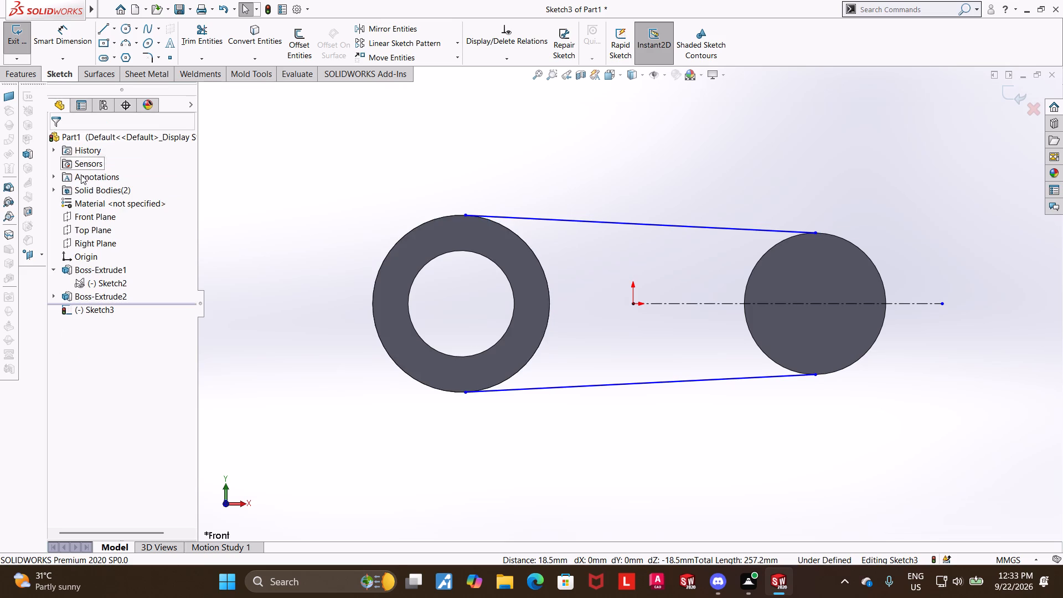
{"action": "left_click", "coordinate": [498, 224]}
{"action": "left_click", "coordinate": [512, 217], "text": "ctrl"}
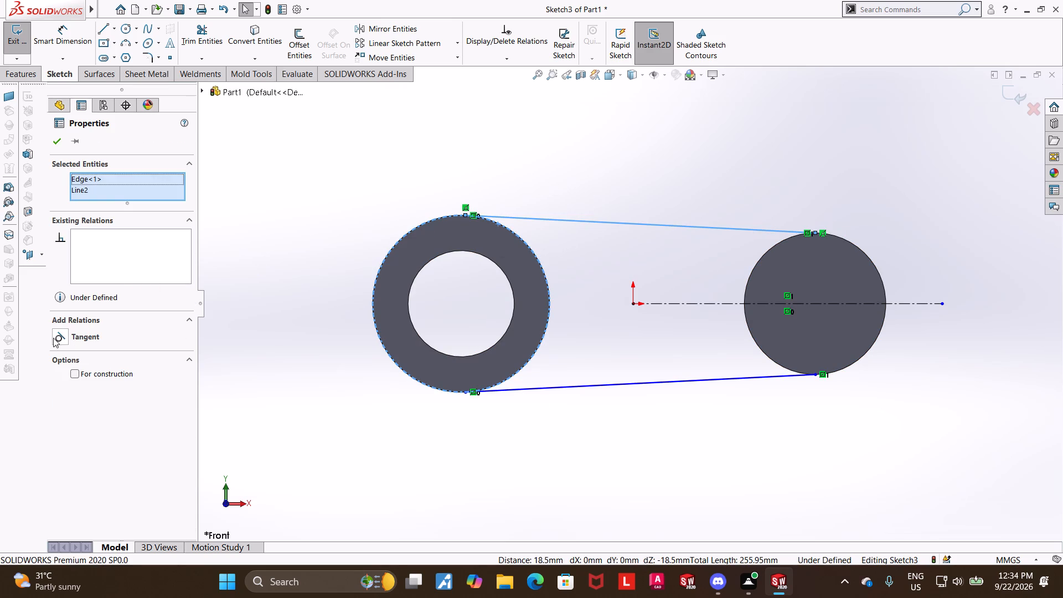
{"action": "left_click", "coordinate": [53, 338]}
{"action": "left_click", "coordinate": [63, 140]}
Make the upper and lower connecting lines tangent to the solid cylinder's outer edge.
{"action": "left_click", "coordinate": [839, 236]}
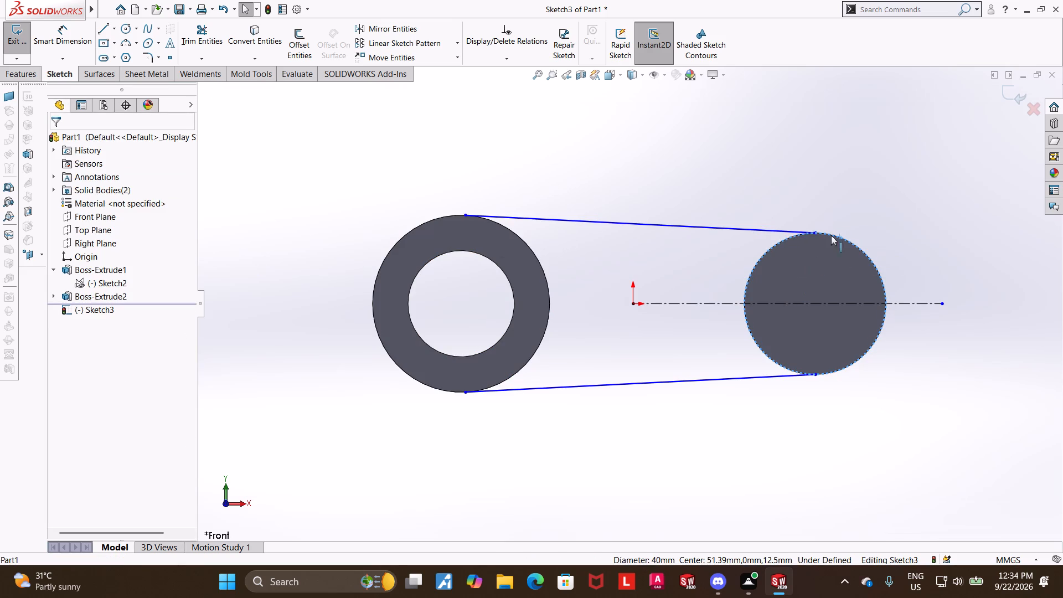
{"action": "left_click", "coordinate": [792, 229], "text": "ctrl"}
{"action": "left_click", "coordinate": [63, 339]}
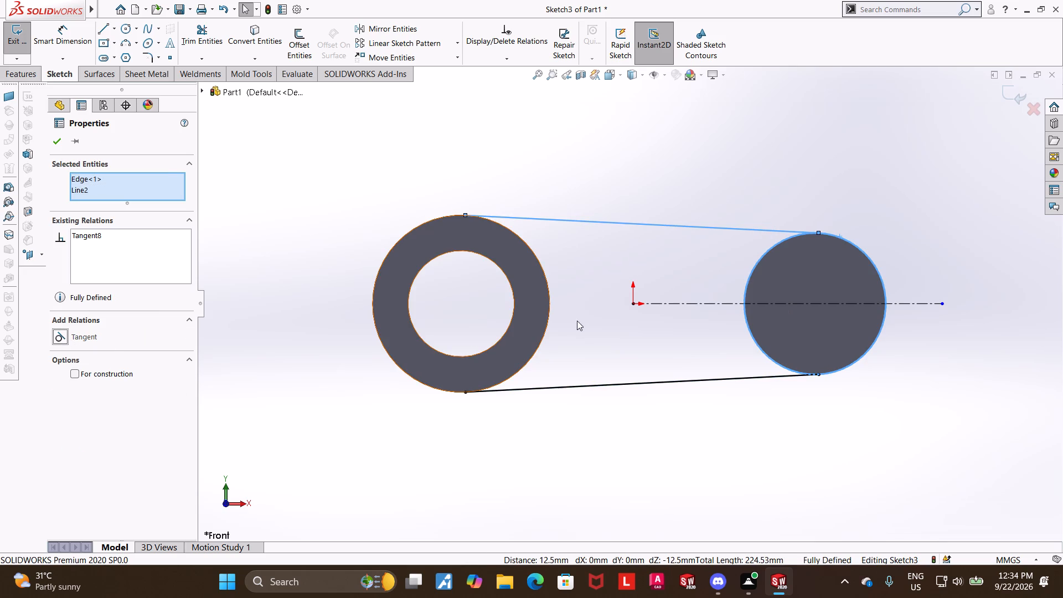
{"action": "left_click", "coordinate": [55, 137]}
{"action": "left_click", "coordinate": [848, 400]}
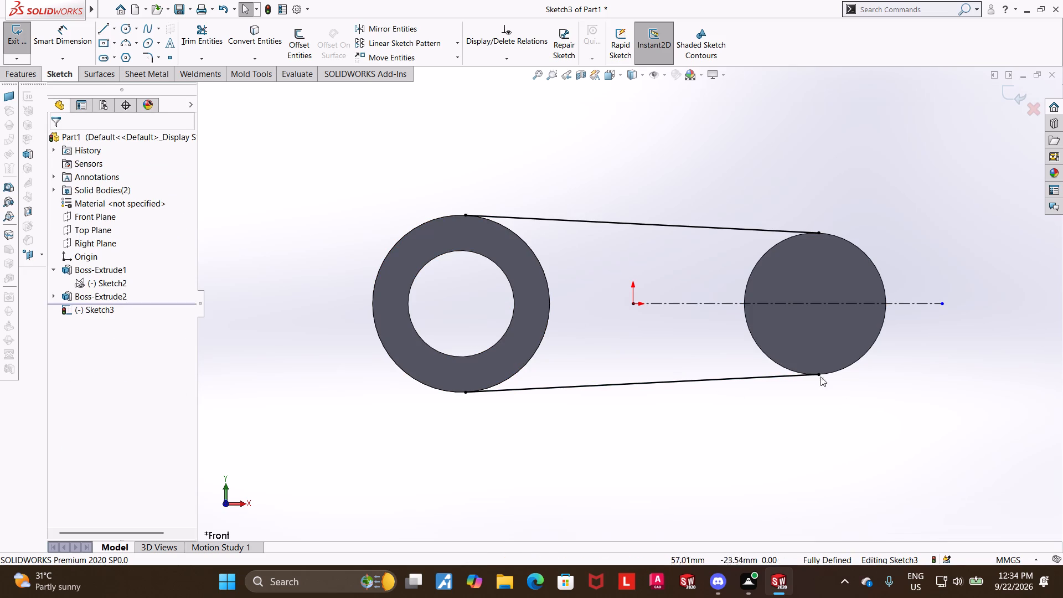
{"action": "left_click", "coordinate": [828, 374]}
{"action": "left_click", "coordinate": [799, 378], "text": "ctrl"}
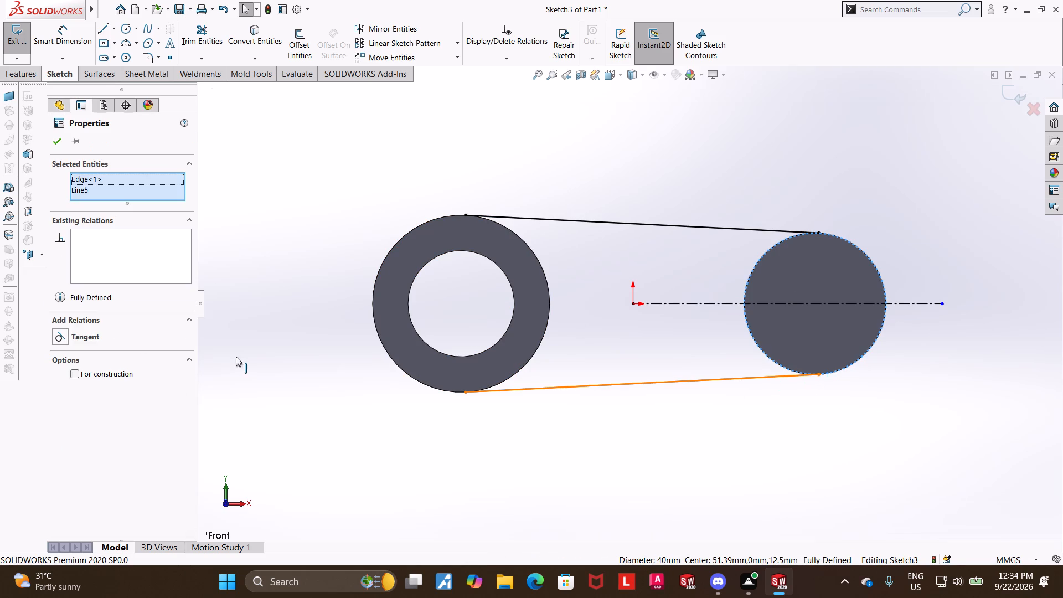
{"action": "left_click", "coordinate": [58, 341]}
{"action": "left_click", "coordinate": [56, 141]}
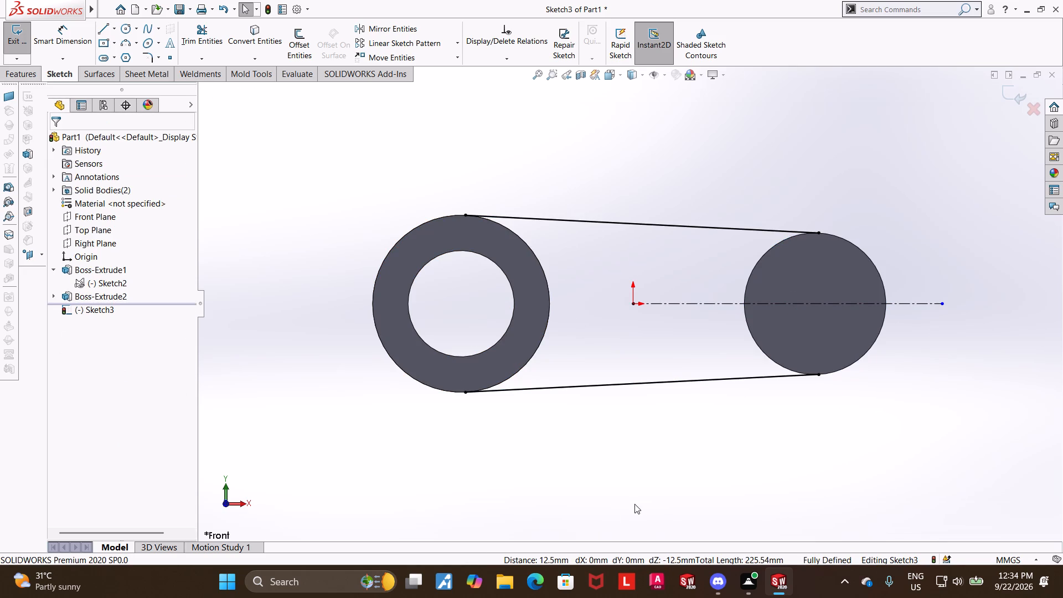
{"action": "left_click", "coordinate": [634, 504]}
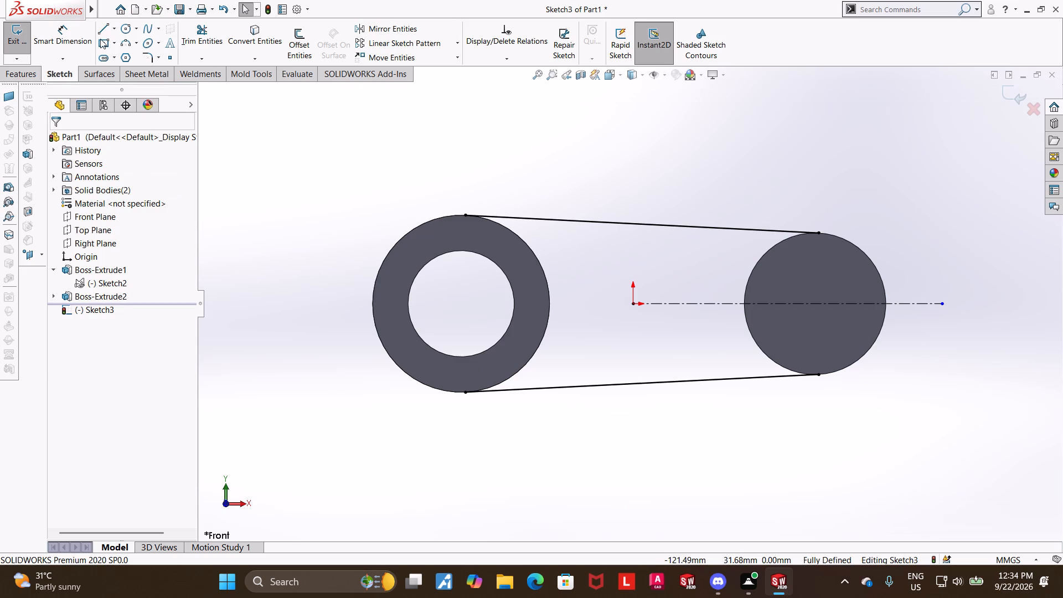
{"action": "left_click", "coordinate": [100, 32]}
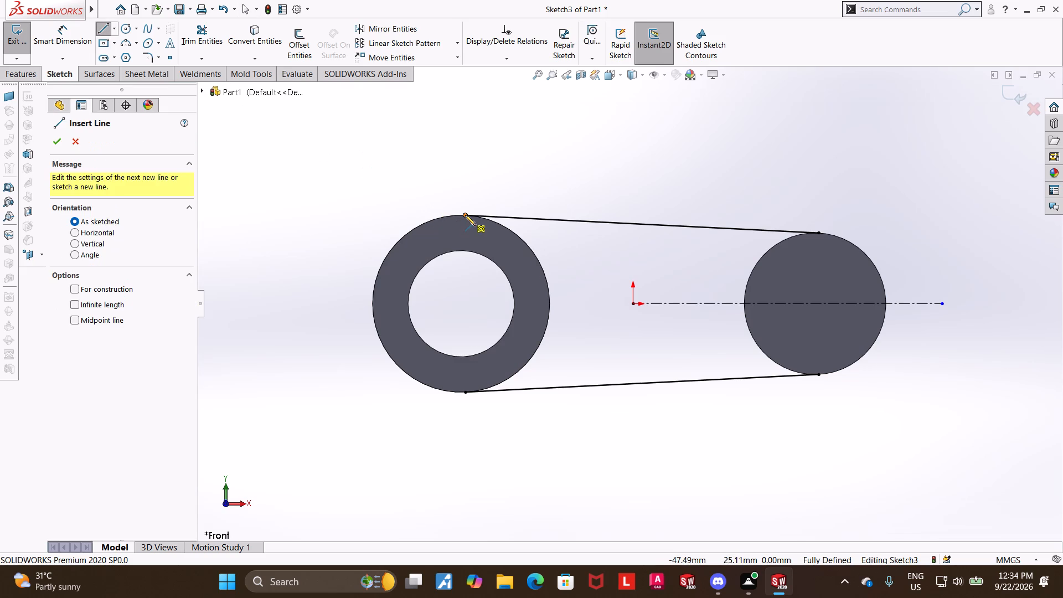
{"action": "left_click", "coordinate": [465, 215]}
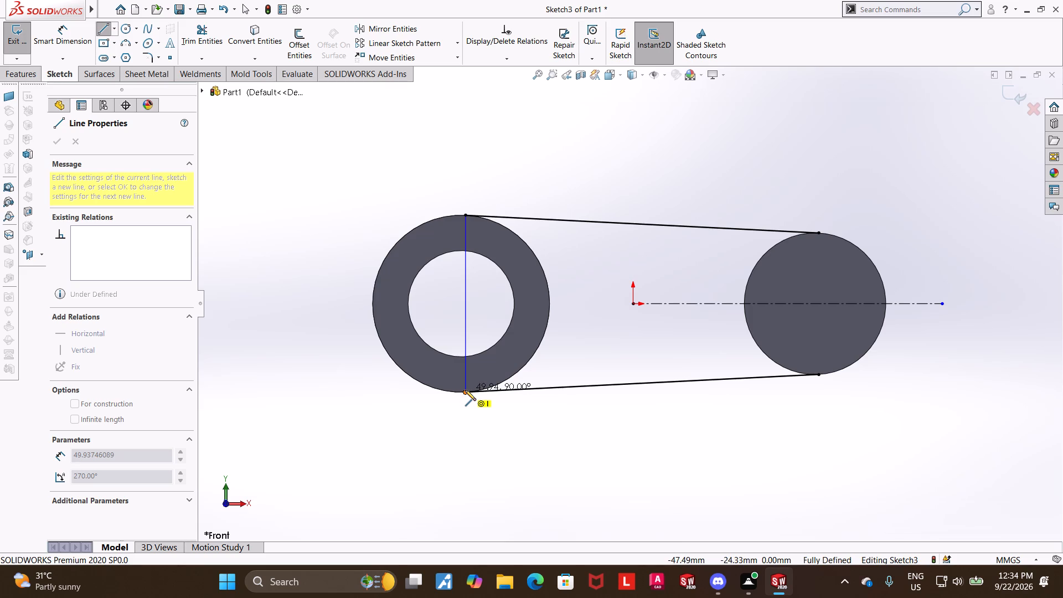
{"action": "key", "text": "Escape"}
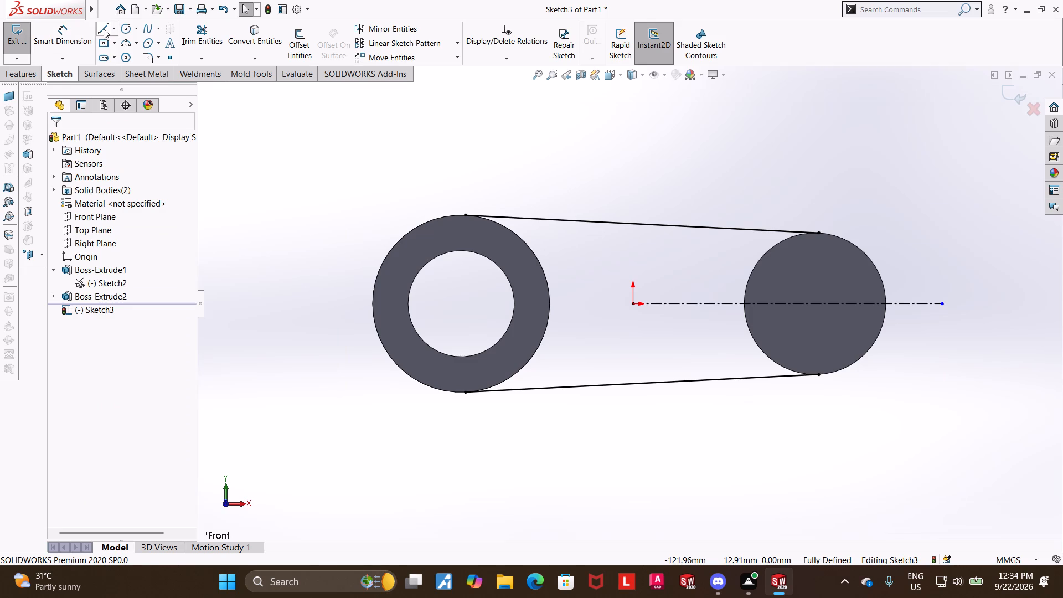
Draw two vertical lines about 10 mm long across the hollow boss's wall, from the connecting lines' ends to the bore edge.
{"action": "left_click", "coordinate": [107, 28]}
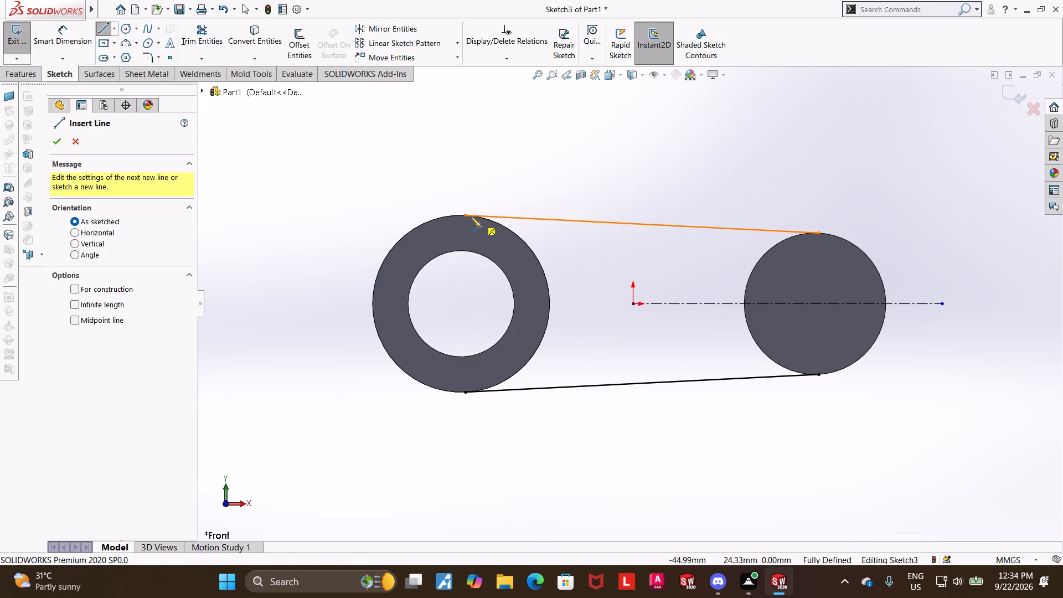
{"action": "left_click", "coordinate": [466, 216]}
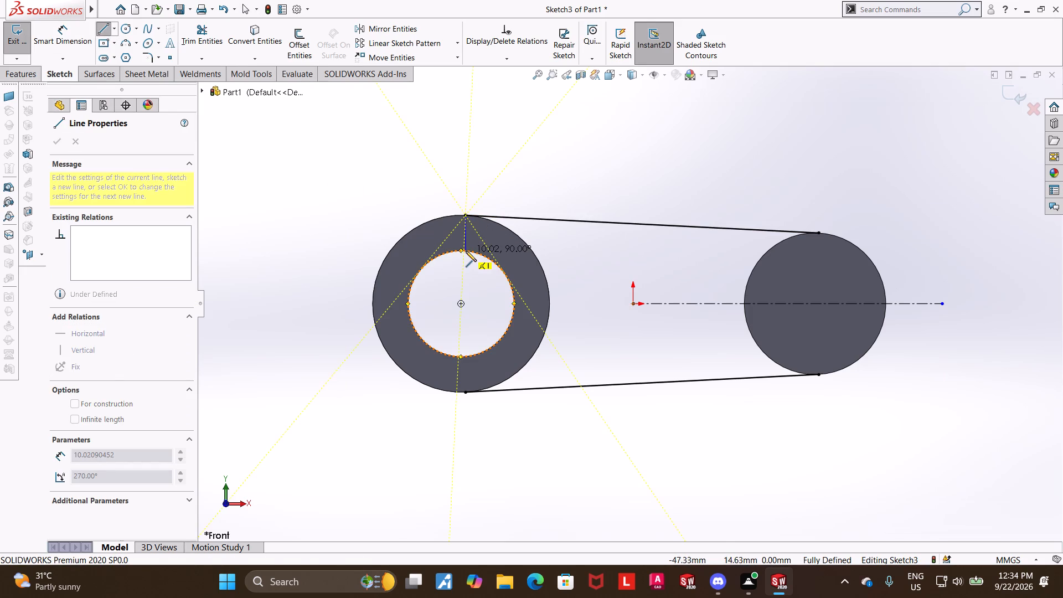
{"action": "left_click", "coordinate": [465, 249]}
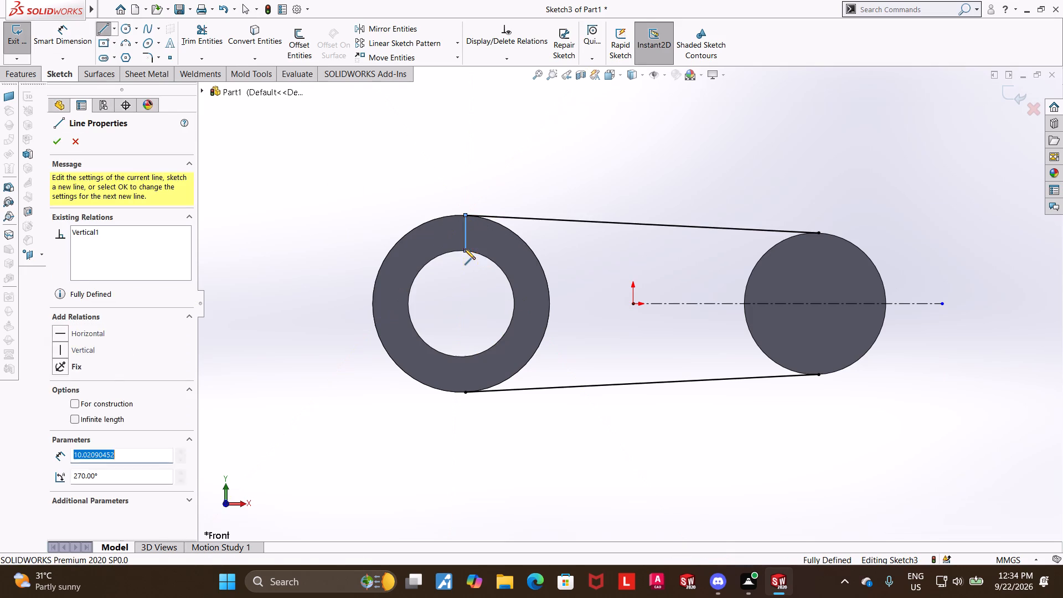
{"action": "key", "text": "Escape"}
{"action": "key", "text": "Escape"}
{"action": "key", "text": "Escape"}
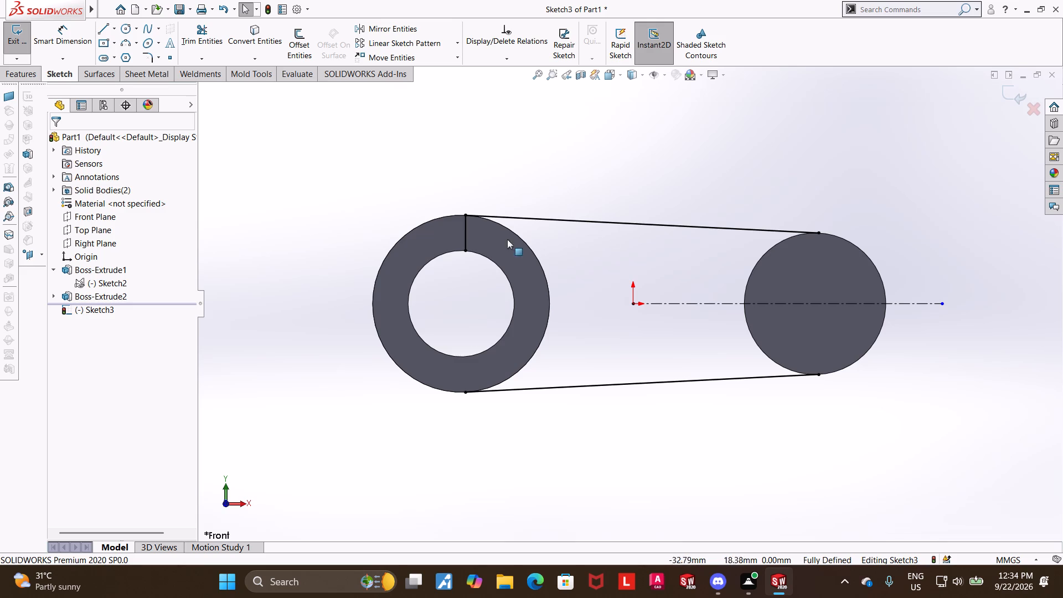
{"action": "left_click", "coordinate": [107, 34]}
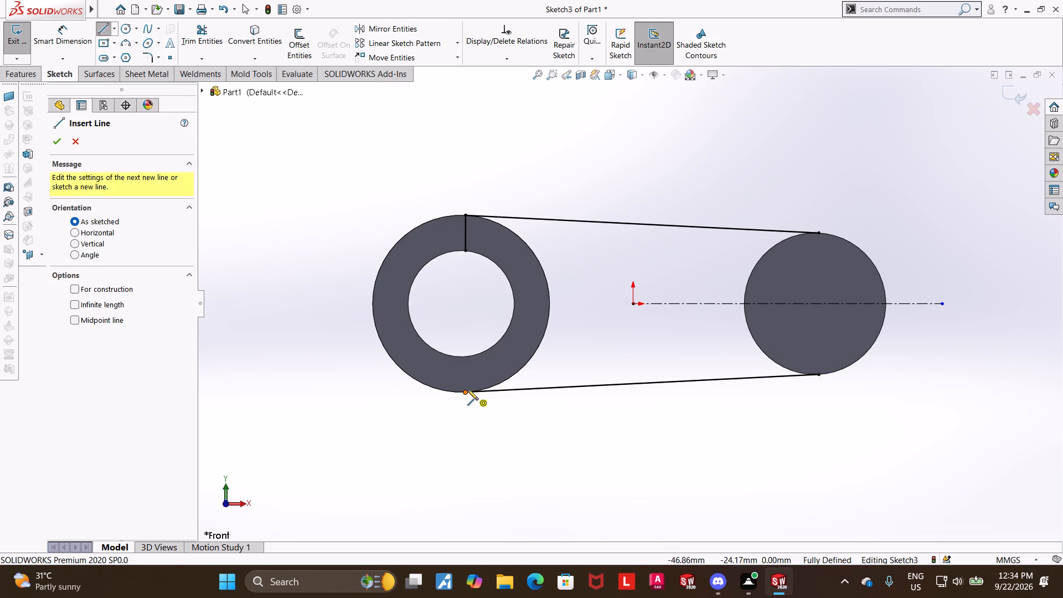
{"action": "left_click", "coordinate": [464, 391]}
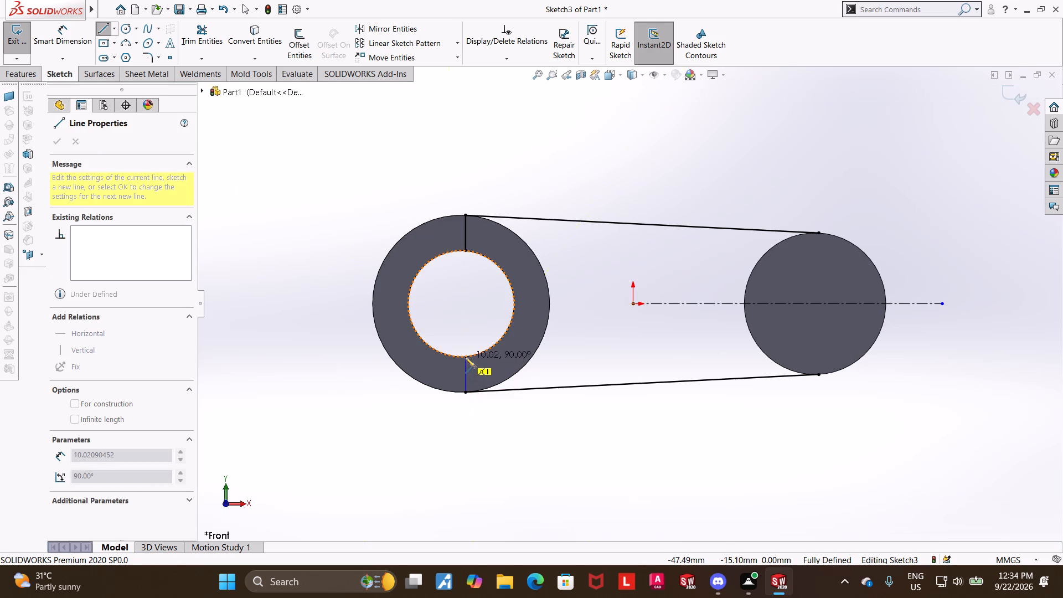
{"action": "left_click", "coordinate": [465, 357]}
{"action": "key", "text": "Escape"}
{"action": "key", "text": "Escape"}
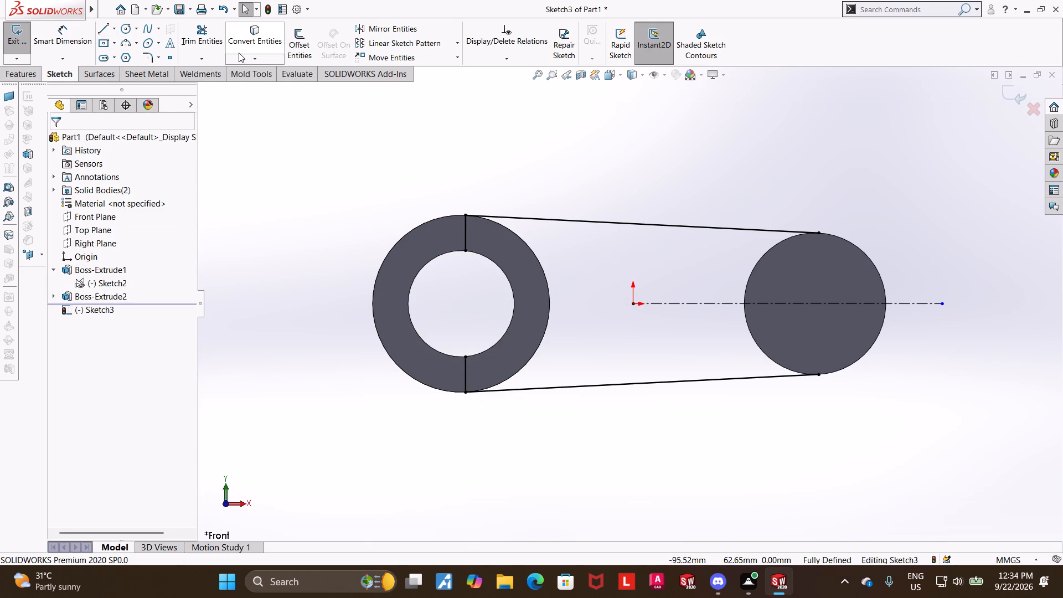
Convert the hollow boss's 30 mm bore edge into a sketch circle.
{"action": "left_click", "coordinate": [239, 53]}
{"action": "scroll", "coordinate": [542, 230], "scroll_direction": "down", "scroll_amount": 3}
{"action": "left_click", "coordinate": [458, 289]}
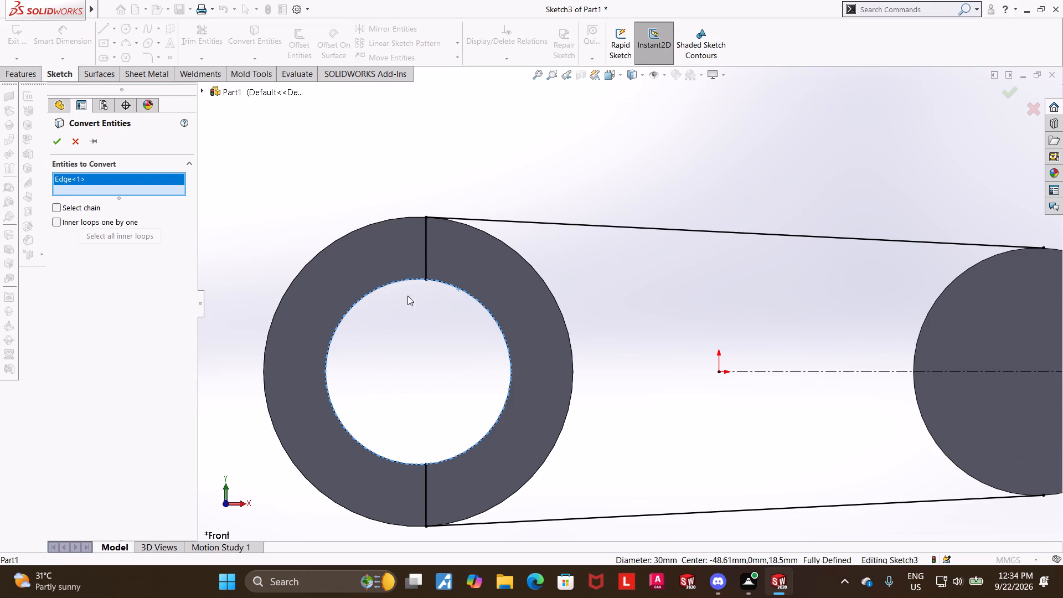
{"action": "left_click", "coordinate": [56, 141]}
{"action": "key", "text": "Escape"}
{"action": "key", "text": "Escape"}
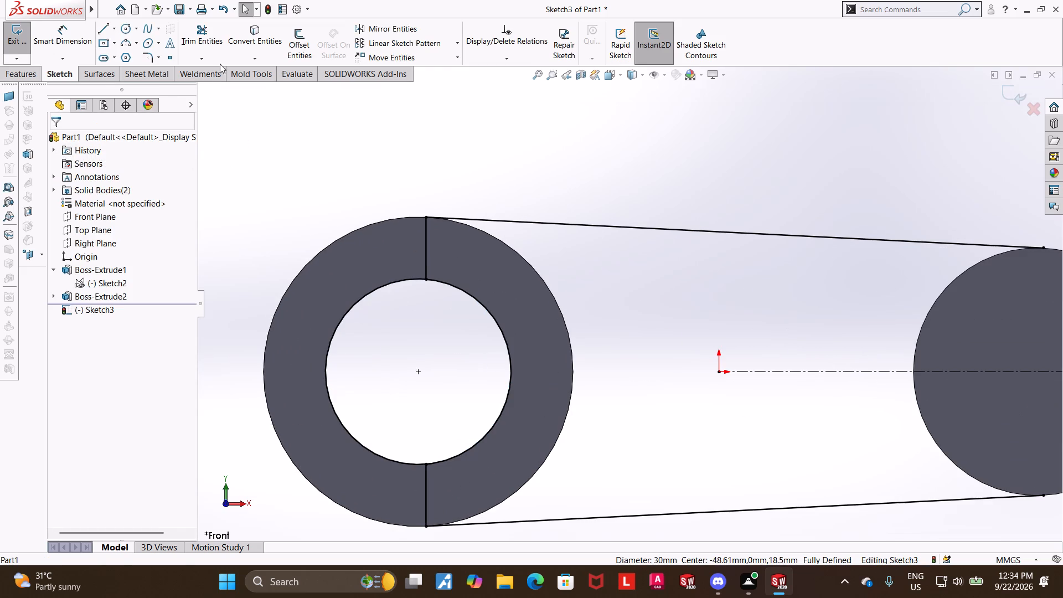
Trim away the part of the bore circle facing away from the solid cylinder, between the two short vertical lines.
{"action": "left_click", "coordinate": [213, 34]}
{"action": "left_click_drag", "start_coordinate": [344, 330], "coordinate": [293, 299]}
{"action": "key", "text": "Escape"}
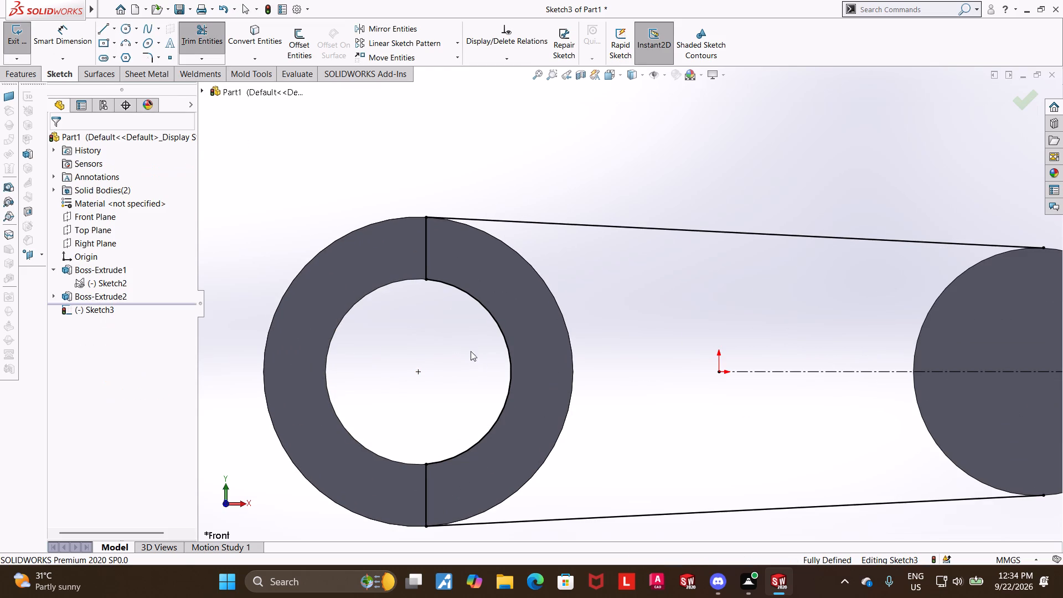
Close the web profile with a vertical line about 40 mm long between the connecting lines' ends on the solid cylinder, and exit the sketch.
{"action": "scroll", "coordinate": [478, 458], "scroll_direction": "up", "scroll_amount": 2}
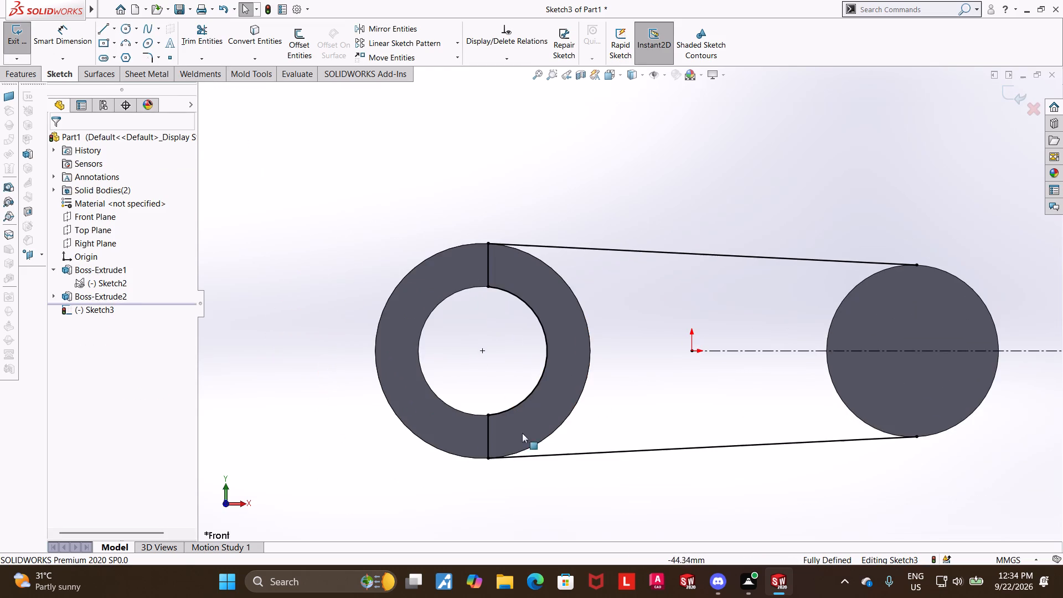
{"action": "scroll", "coordinate": [628, 393], "scroll_direction": "down", "scroll_amount": 2}
{"action": "key", "text": "Escape"}
{"action": "scroll", "coordinate": [670, 378], "scroll_direction": "up", "scroll_amount": 6}
{"action": "scroll", "coordinate": [765, 285], "scroll_direction": "down", "scroll_amount": 2}
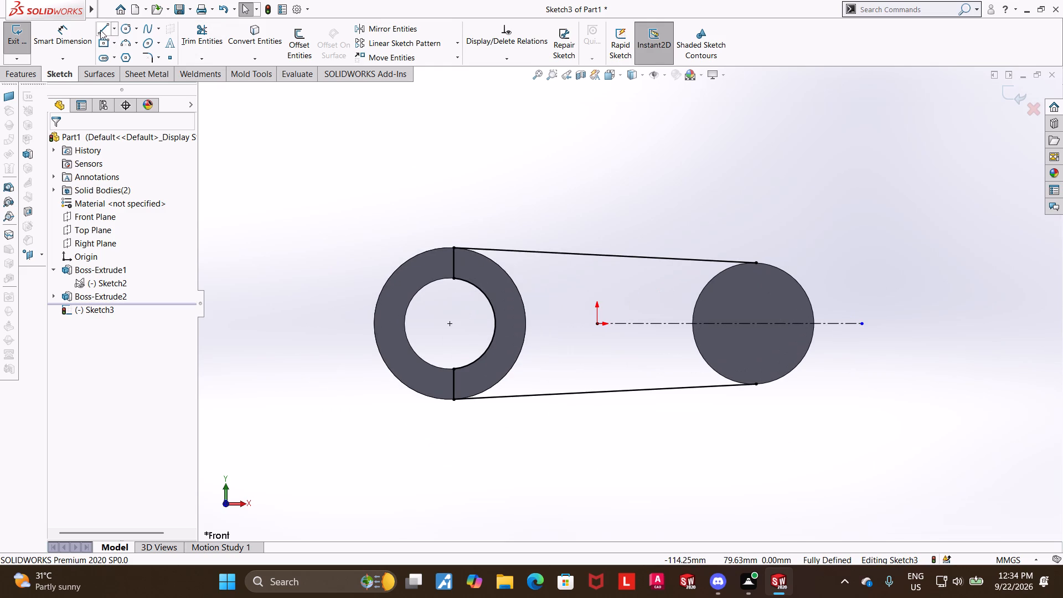
{"action": "left_click", "coordinate": [100, 30]}
{"action": "left_click", "coordinate": [758, 263]}
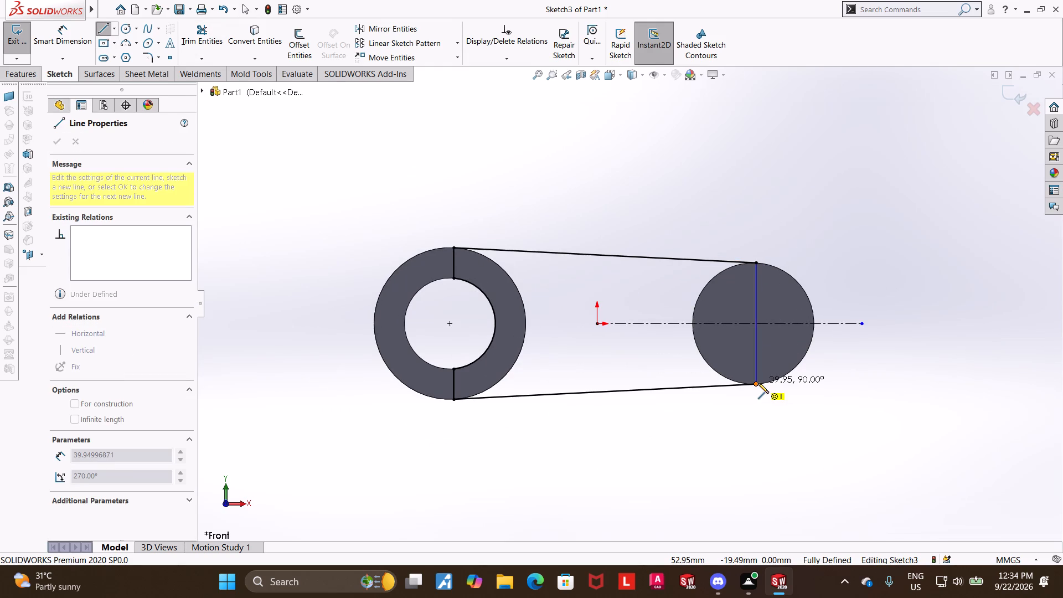
{"action": "left_click", "coordinate": [758, 383]}
{"action": "key", "text": "Escape"}
{"action": "key", "text": "Escape"}
{"action": "key", "text": "Escape"}
{"action": "key", "text": "Escape"}
{"action": "left_click", "coordinate": [1007, 100]}
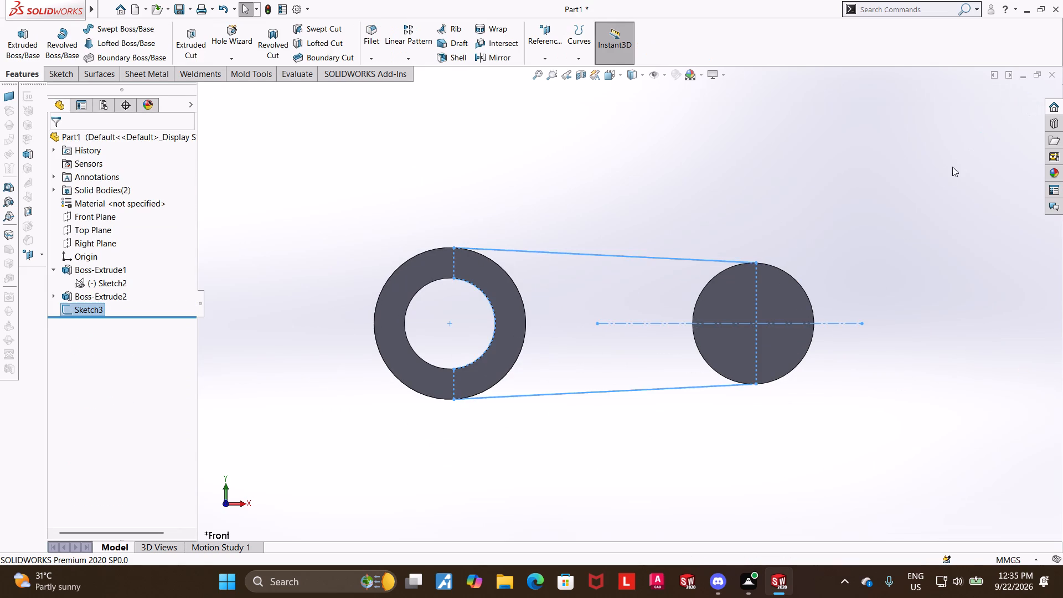
Set up a boss extrusion of the web sketch with a blind depth of 5 mm.
{"action": "middle_click_drag", "start_coordinate": [937, 208], "coordinate": [918, 324]}
{"action": "left_click", "coordinate": [17, 34]}
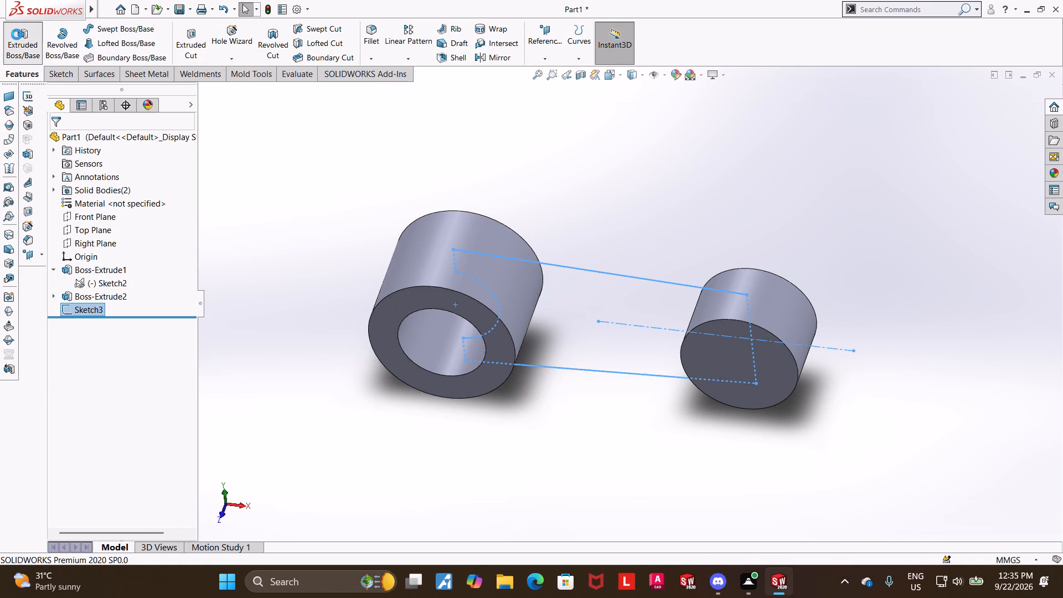
{"action": "middle_click_drag", "start_coordinate": [245, 222], "coordinate": [238, 315]}
{"action": "middle_click_drag", "start_coordinate": [250, 237], "coordinate": [247, 283]}
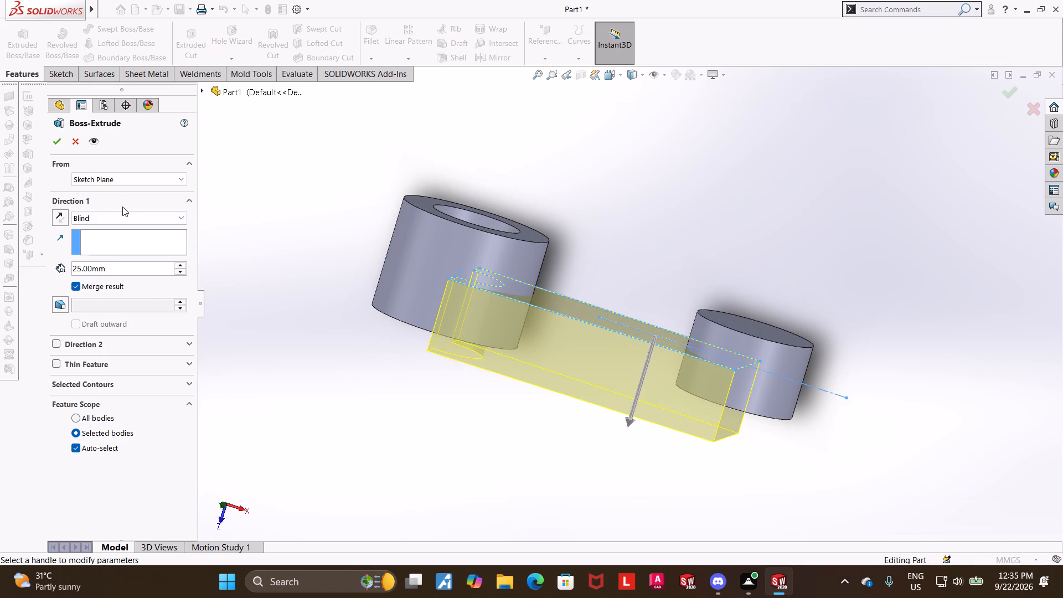
{"action": "left_click_drag", "start_coordinate": [125, 267], "coordinate": [118, 270]}
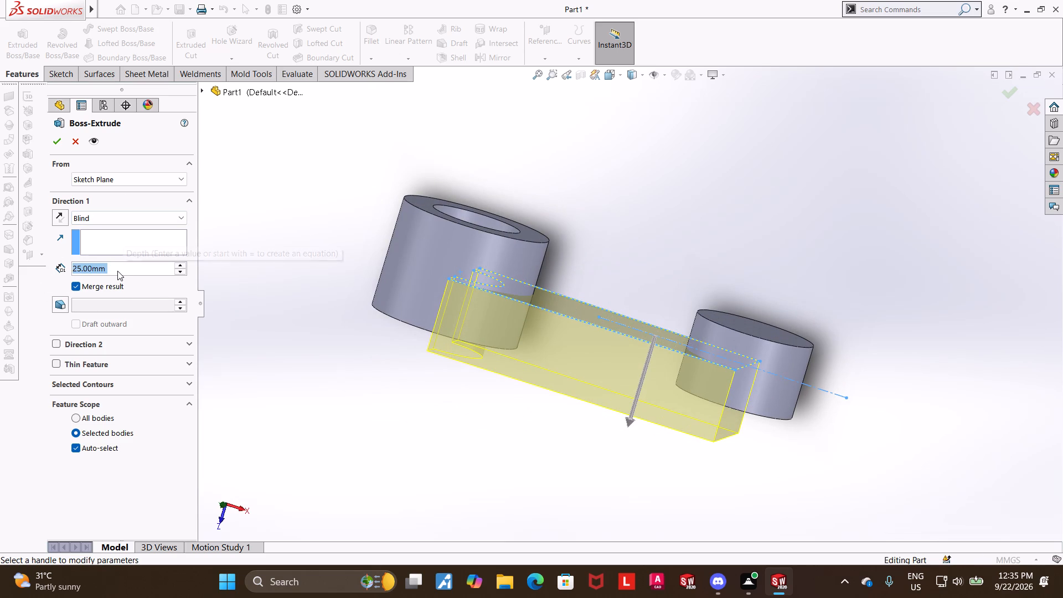
{"action": "key", "text": "5"}
{"action": "key", "text": "Return"}
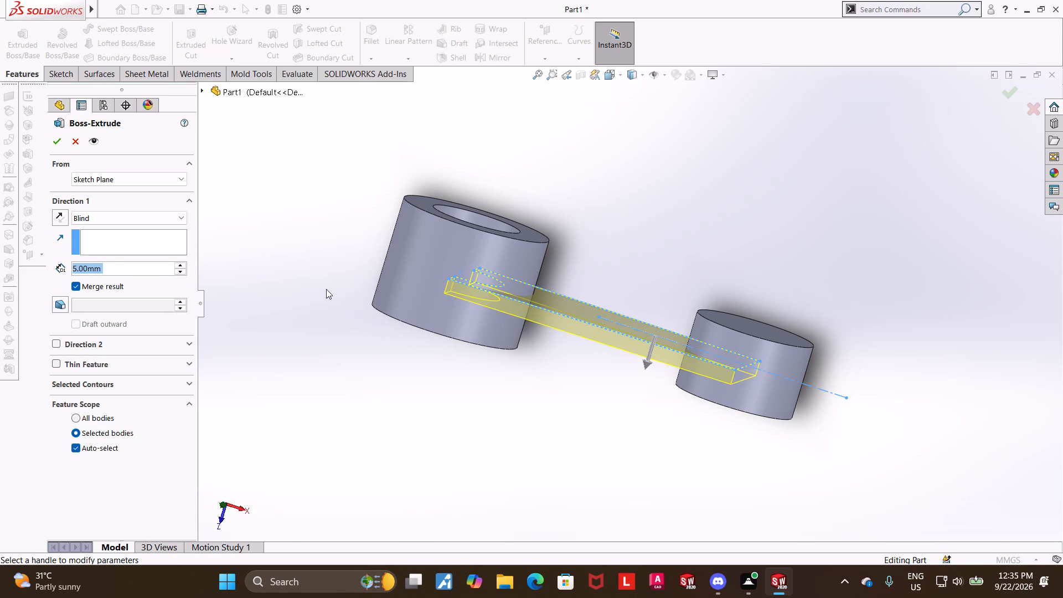
Start the web extrusion at an offset from the sketch plane, trying 18 mm and then 4 mm.
{"action": "middle_click_drag", "start_coordinate": [252, 212], "coordinate": [253, 107]}
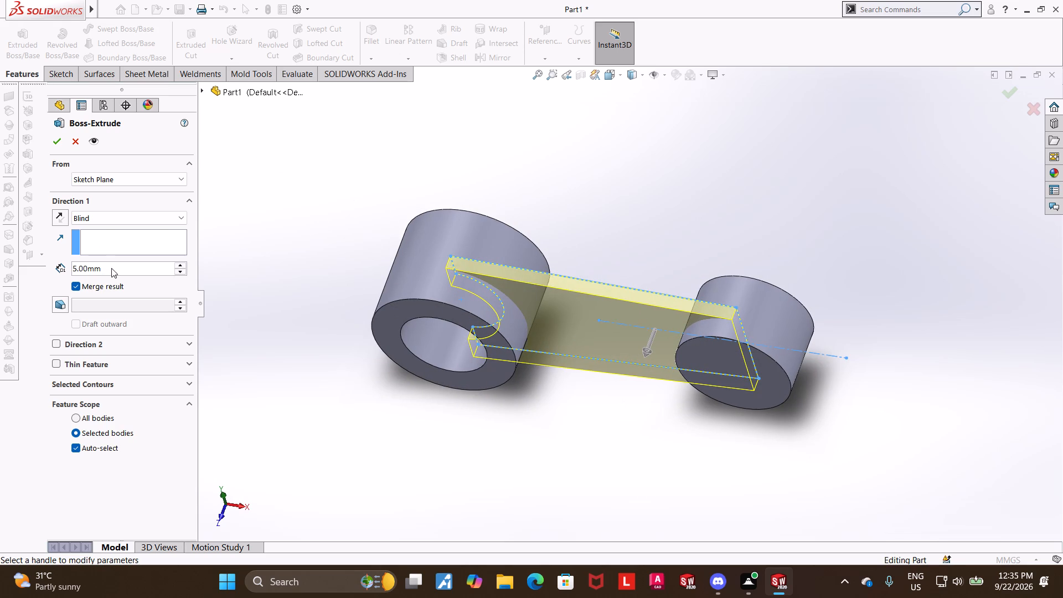
{"action": "left_click", "coordinate": [110, 178]}
{"action": "left_click", "coordinate": [101, 223]}
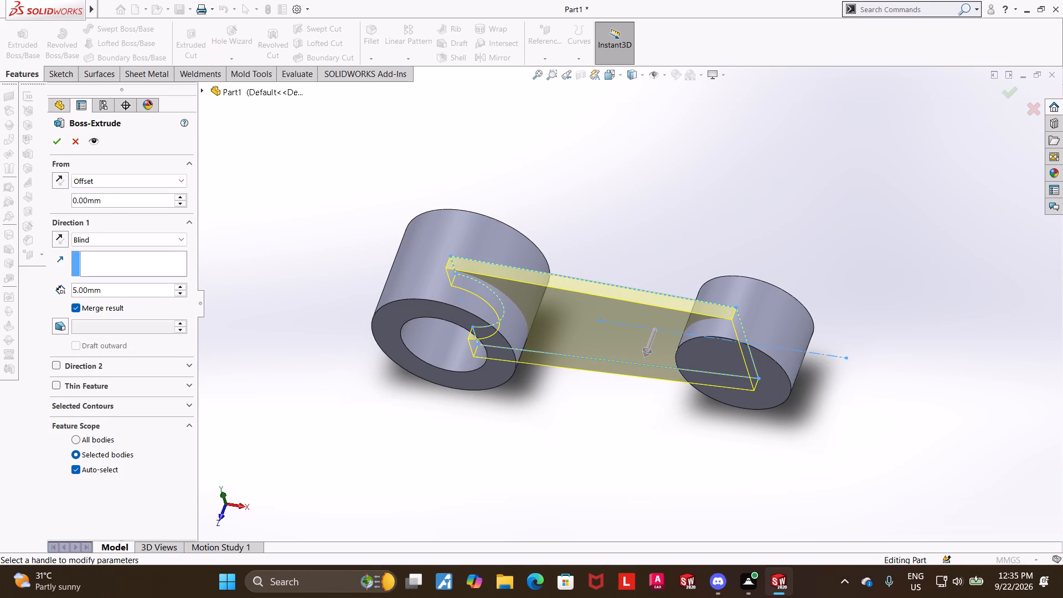
{"action": "left_click_drag", "start_coordinate": [145, 197], "coordinate": [60, 198]}
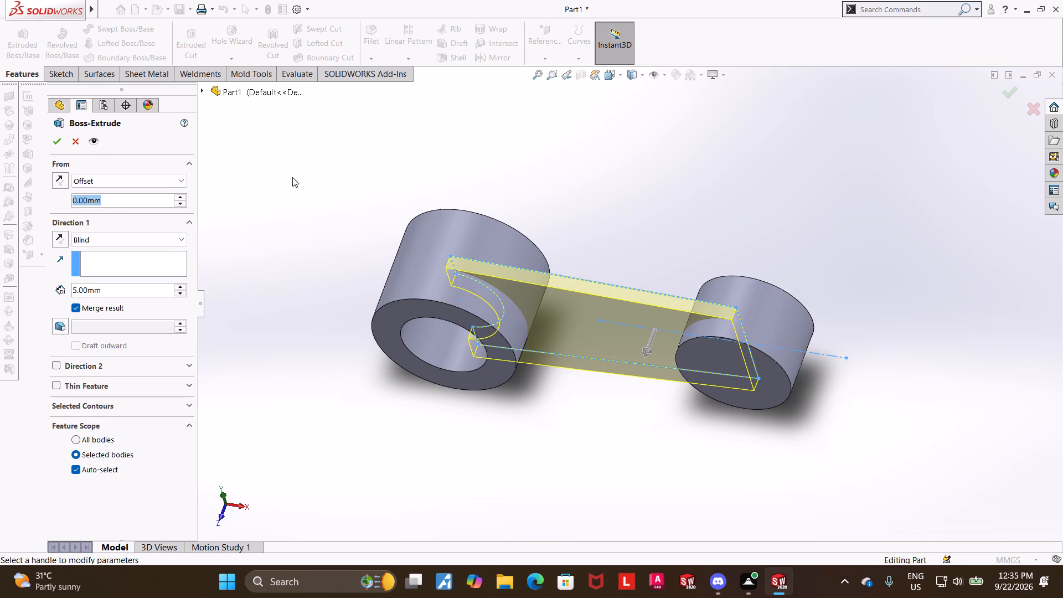
{"action": "middle_click_drag", "start_coordinate": [359, 234], "coordinate": [352, 310]}
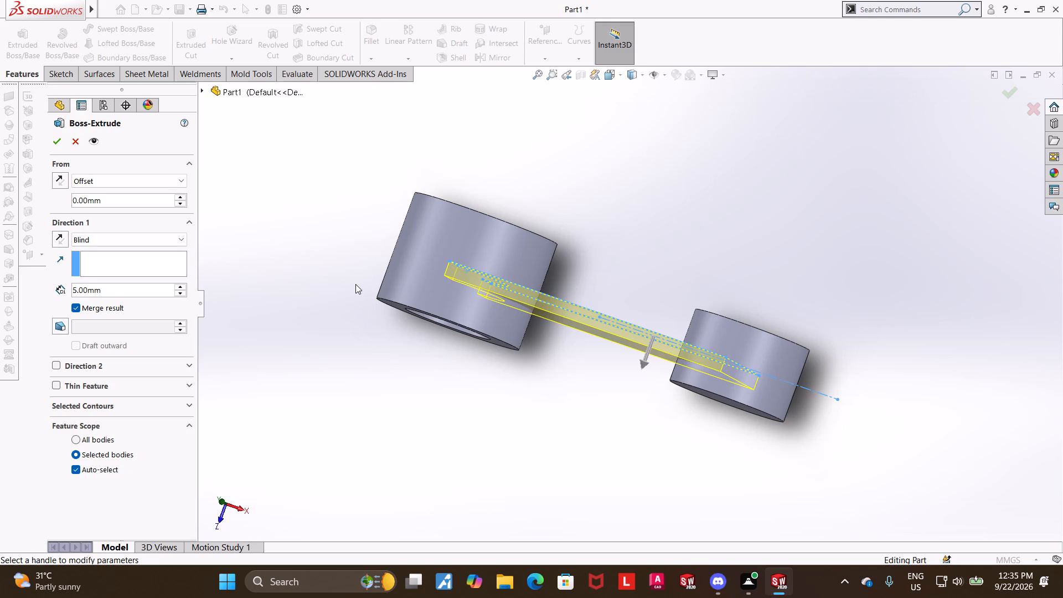
{"action": "type", "text": "18"}
{"action": "left_click_drag", "start_coordinate": [111, 197], "coordinate": [44, 195]}
{"action": "type", "text": "18"}
{"action": "key", "text": "Return"}
{"action": "key", "text": "BackSpace"}
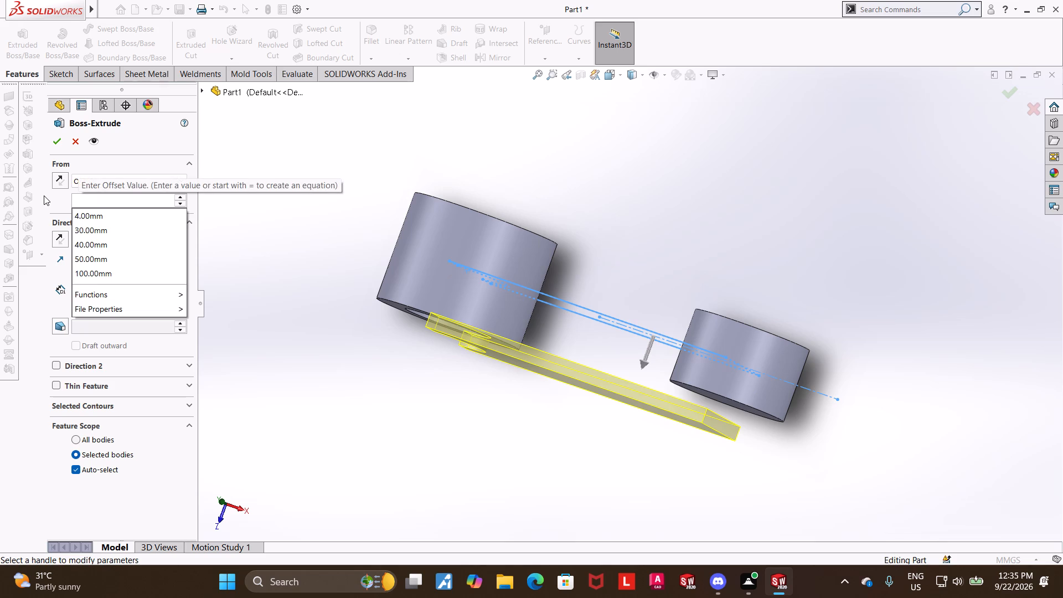
{"action": "key", "text": "4"}
{"action": "key", "text": "Return"}
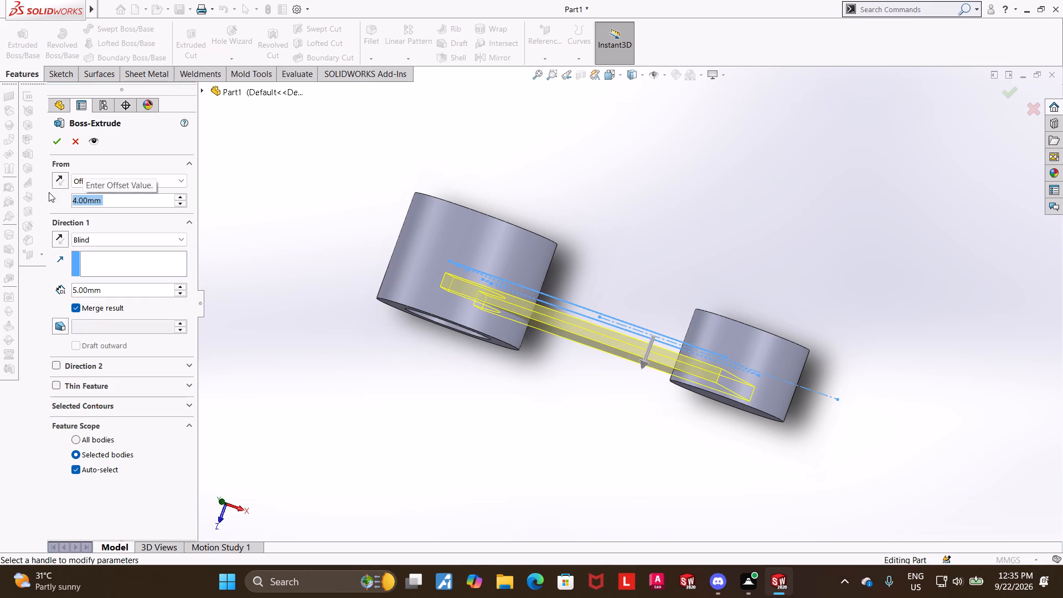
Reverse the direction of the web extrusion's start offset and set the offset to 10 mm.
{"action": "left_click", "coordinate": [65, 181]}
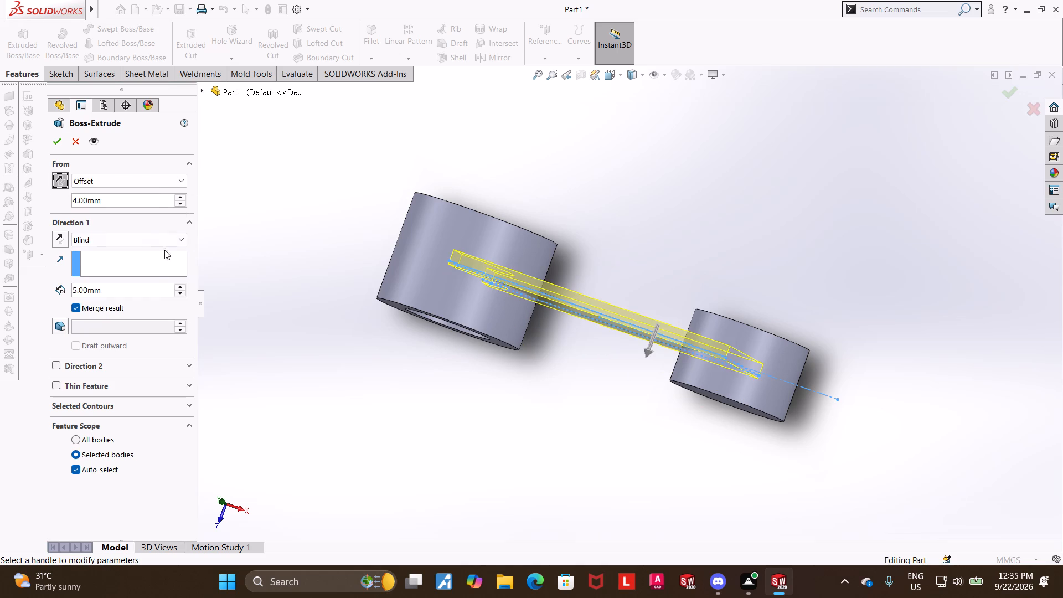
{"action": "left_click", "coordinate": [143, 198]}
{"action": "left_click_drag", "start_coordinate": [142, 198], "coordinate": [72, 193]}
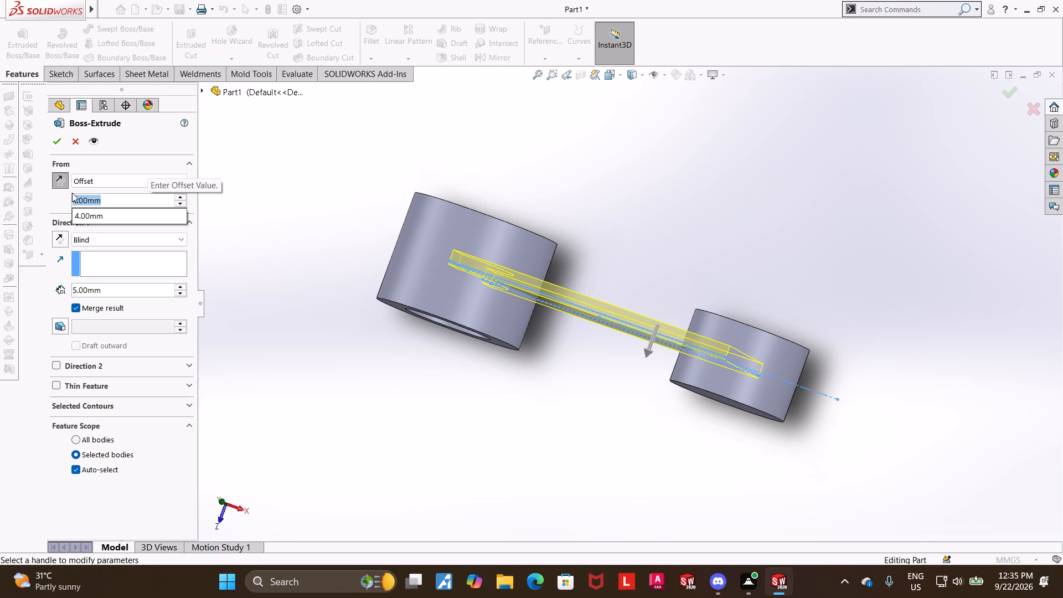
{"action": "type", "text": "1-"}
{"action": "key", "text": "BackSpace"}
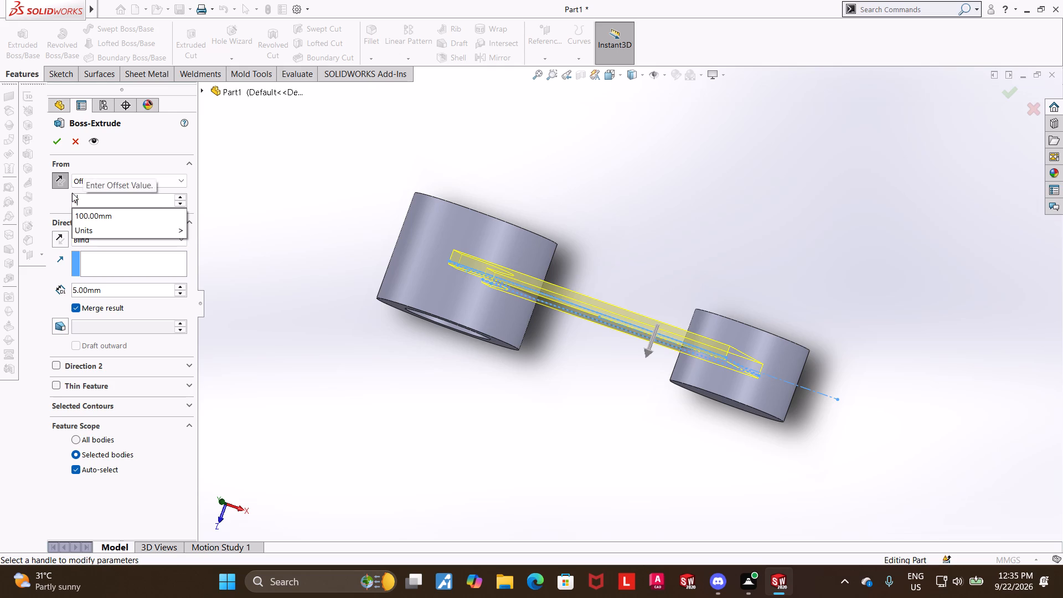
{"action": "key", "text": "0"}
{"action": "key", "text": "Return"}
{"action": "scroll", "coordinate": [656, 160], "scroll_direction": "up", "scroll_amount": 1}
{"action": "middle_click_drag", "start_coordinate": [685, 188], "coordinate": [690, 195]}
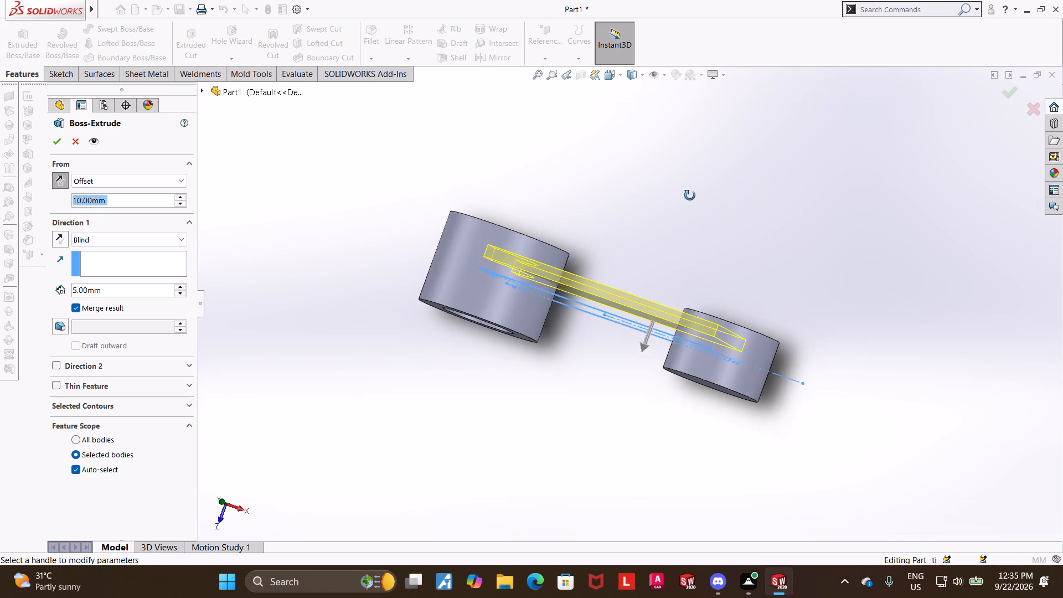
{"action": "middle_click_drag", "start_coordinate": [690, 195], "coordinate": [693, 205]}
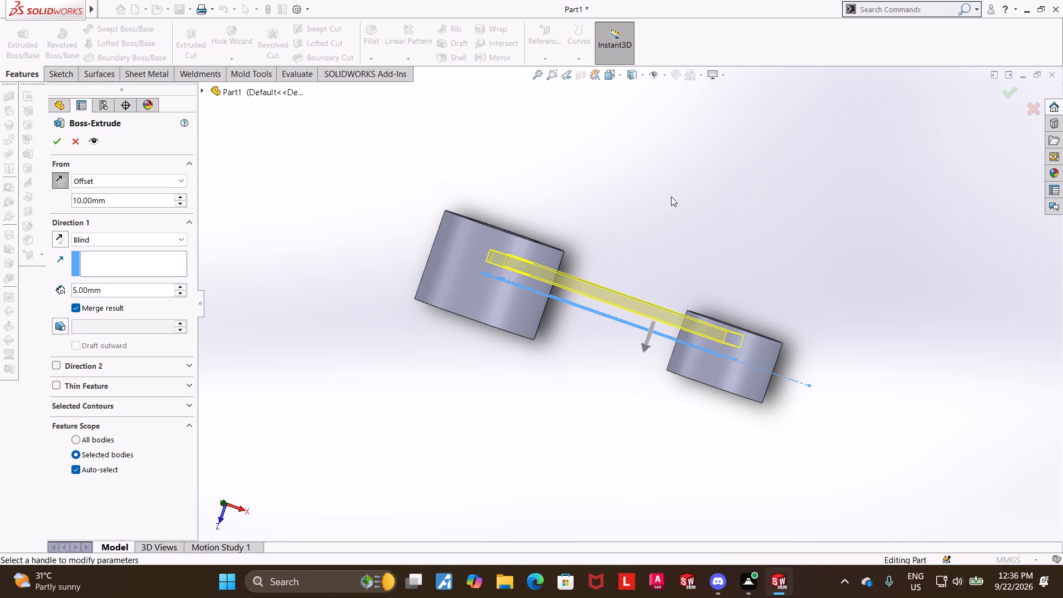
Set the web's start offset to 15 mm and finish the 5 mm boss extrusion.
{"action": "left_click", "coordinate": [144, 199]}
{"action": "left_click_drag", "start_coordinate": [142, 199], "coordinate": [3, 197]}
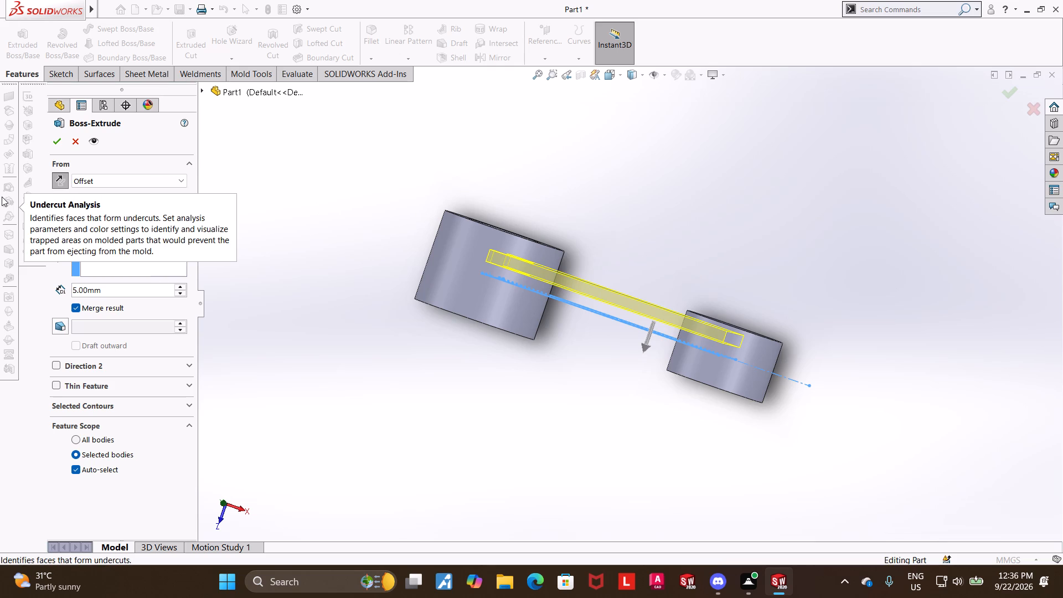
{"action": "type", "text": "15"}
{"action": "key", "text": "Return"}
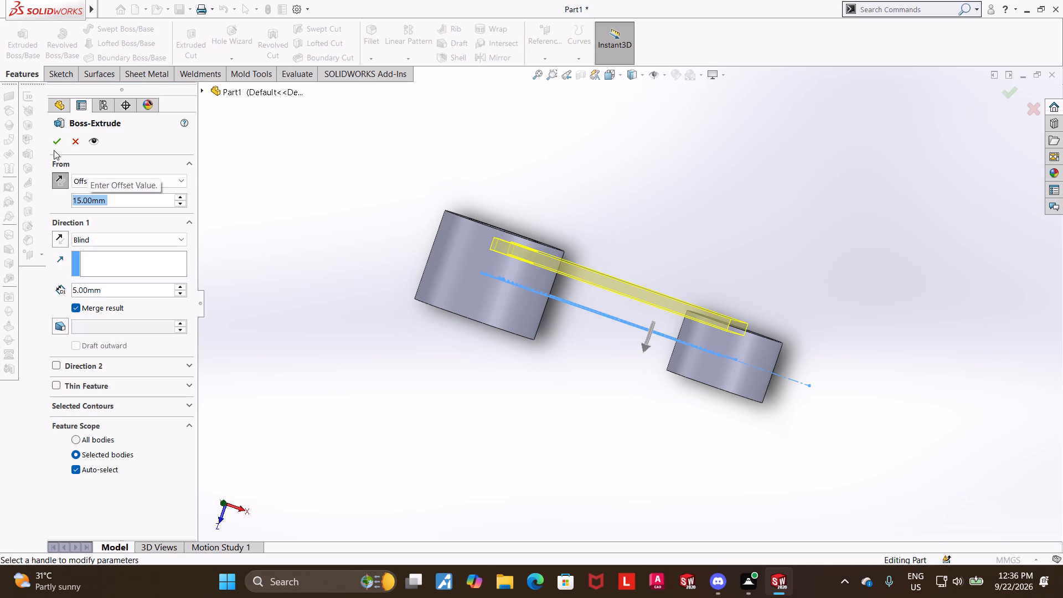
{"action": "left_click", "coordinate": [56, 143]}
{"action": "left_click", "coordinate": [405, 374]}
Edit the hollow boss's extrusion and set its end condition to Blind.
{"action": "middle_click_drag", "start_coordinate": [478, 295], "coordinate": [488, 343]}
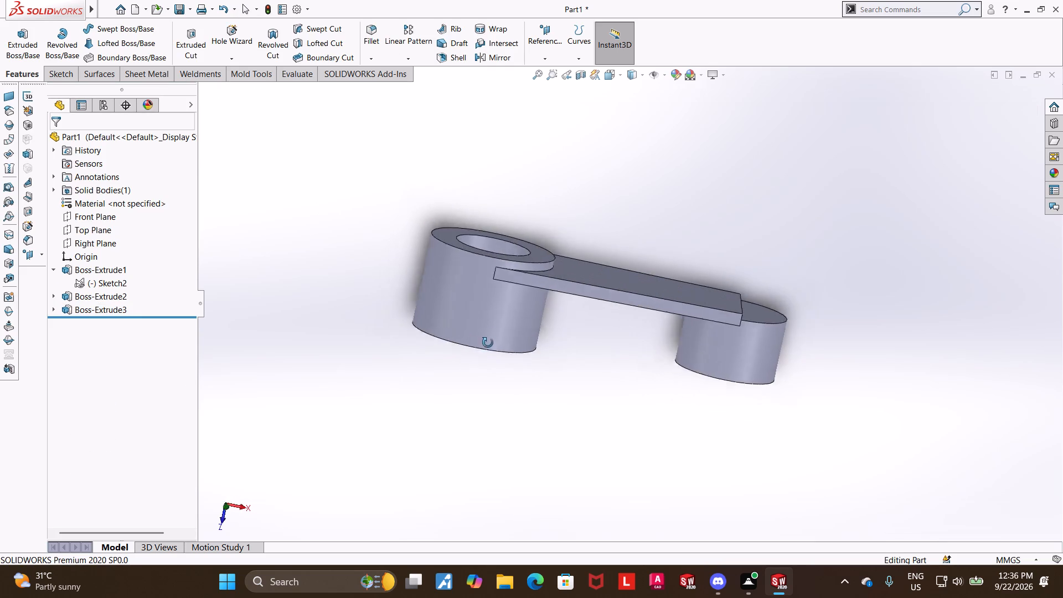
{"action": "middle_click_drag", "start_coordinate": [488, 343], "coordinate": [481, 345]}
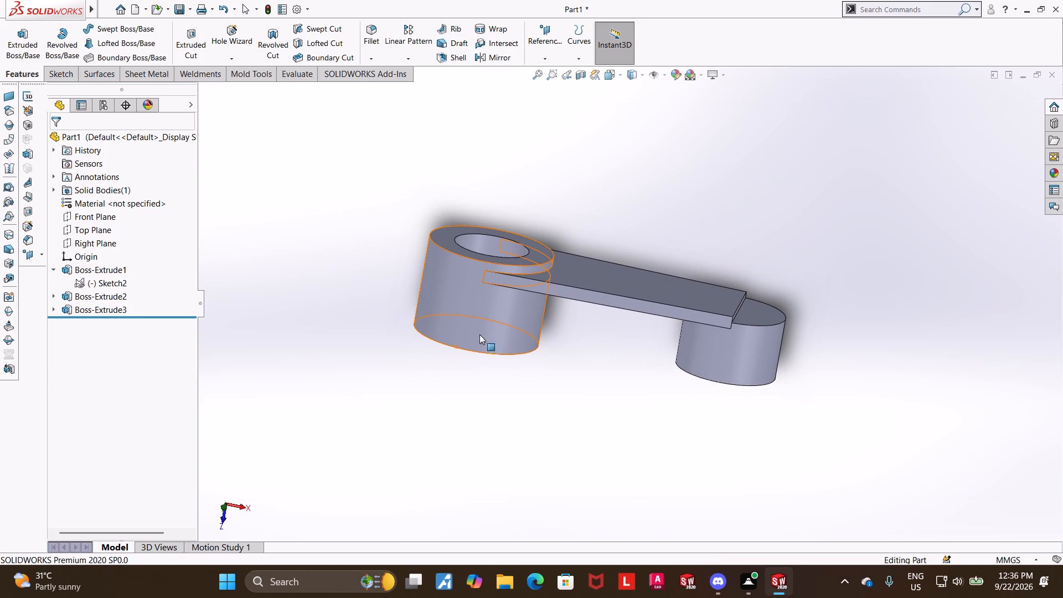
{"action": "middle_click_drag", "start_coordinate": [502, 297], "coordinate": [514, 254]}
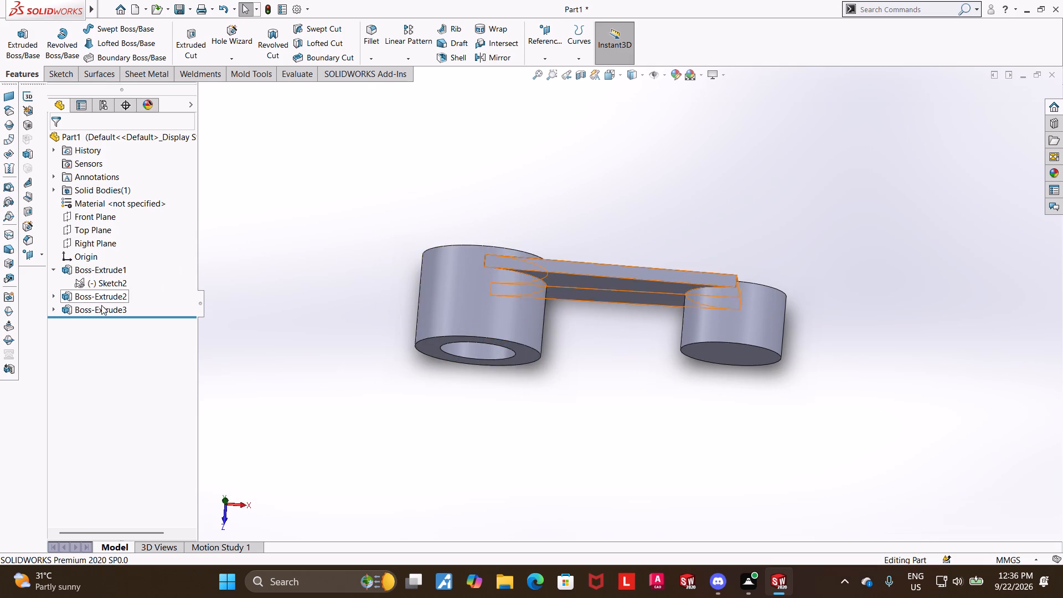
{"action": "middle_click_drag", "start_coordinate": [276, 241], "coordinate": [267, 164]}
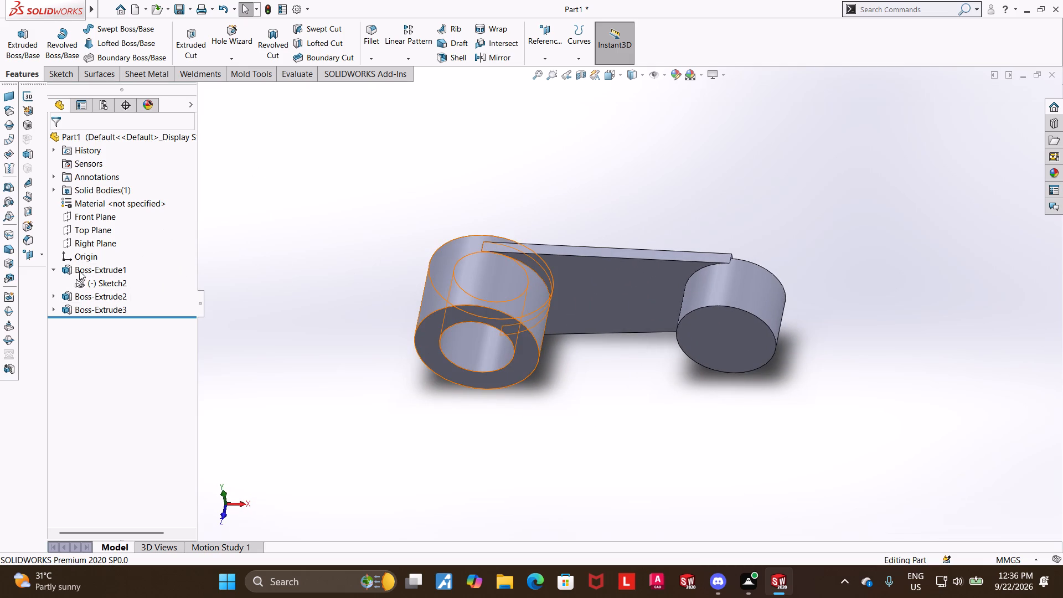
{"action": "left_click", "coordinate": [55, 270]}
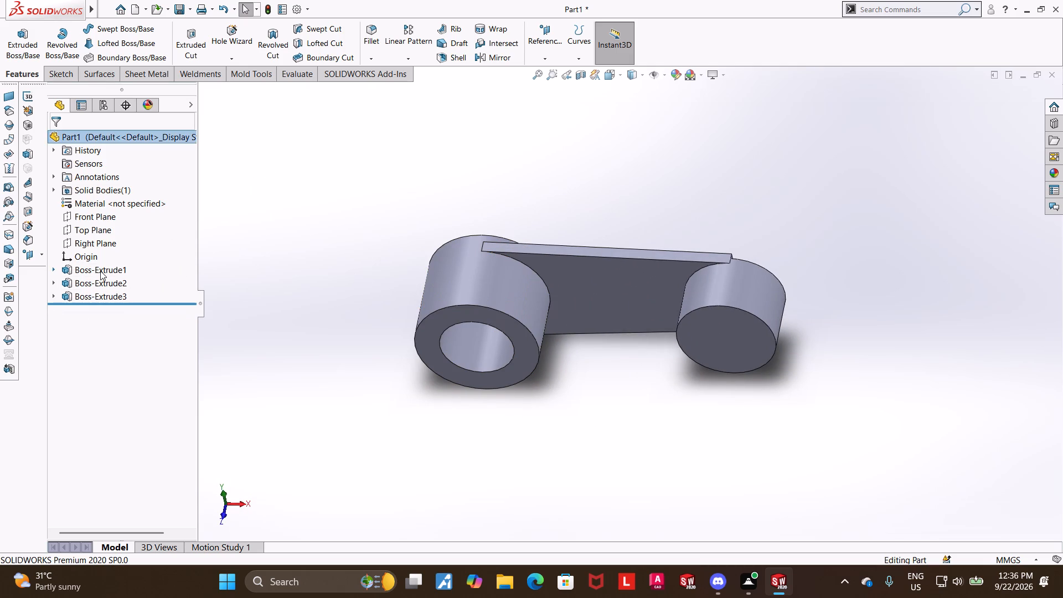
{"action": "left_click", "coordinate": [100, 271]}
{"action": "left_click", "coordinate": [111, 244]}
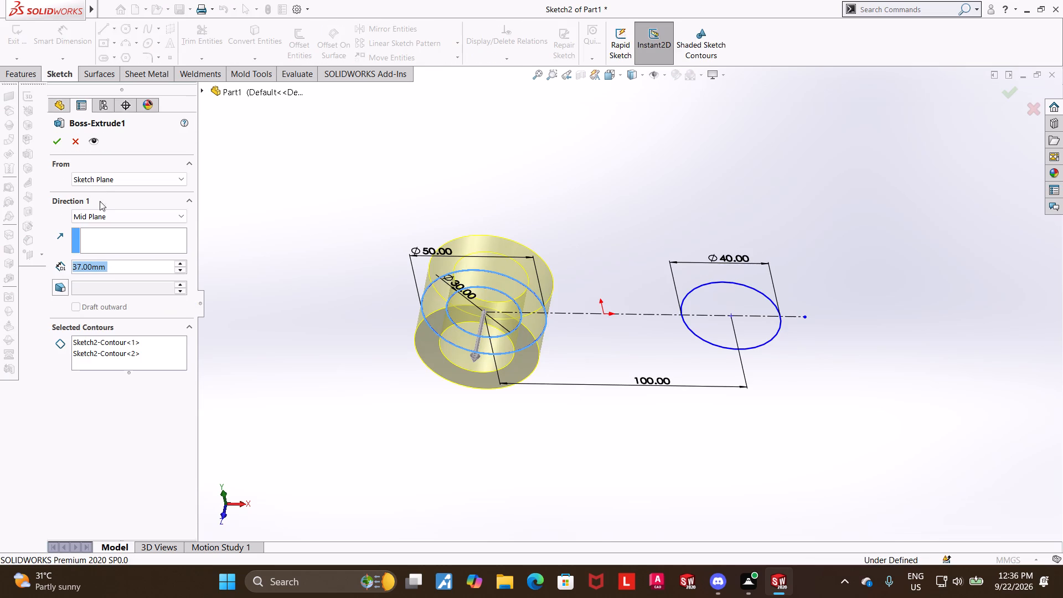
{"action": "left_click", "coordinate": [98, 217]}
{"action": "left_click", "coordinate": [91, 230]}
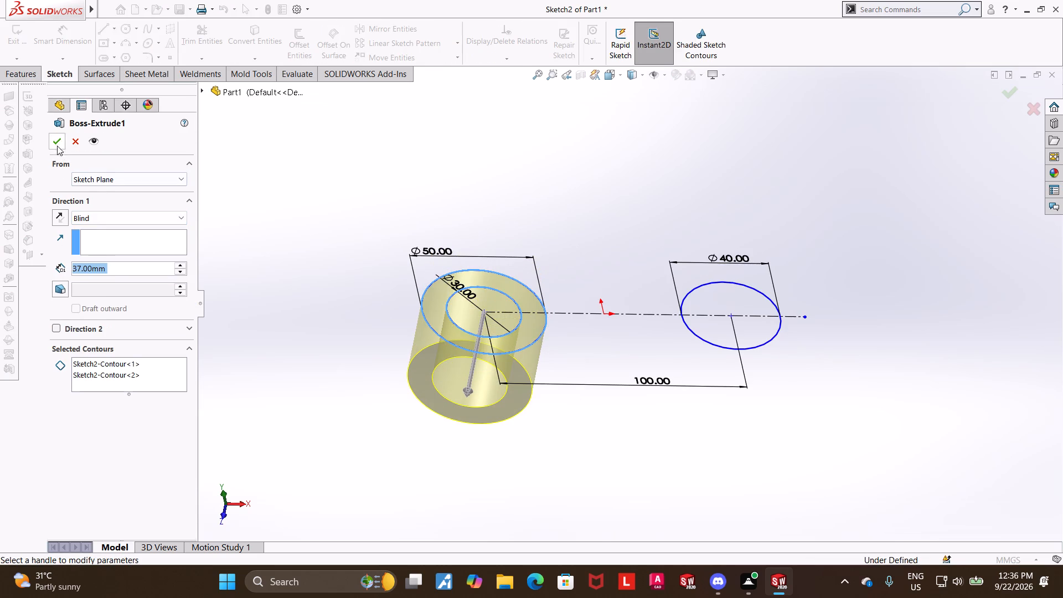
{"action": "left_click", "coordinate": [57, 144]}
{"action": "left_click", "coordinate": [321, 179]}
Edit the solid cylinder's extrusion and set its end condition to Blind.
{"action": "left_click", "coordinate": [82, 298]}
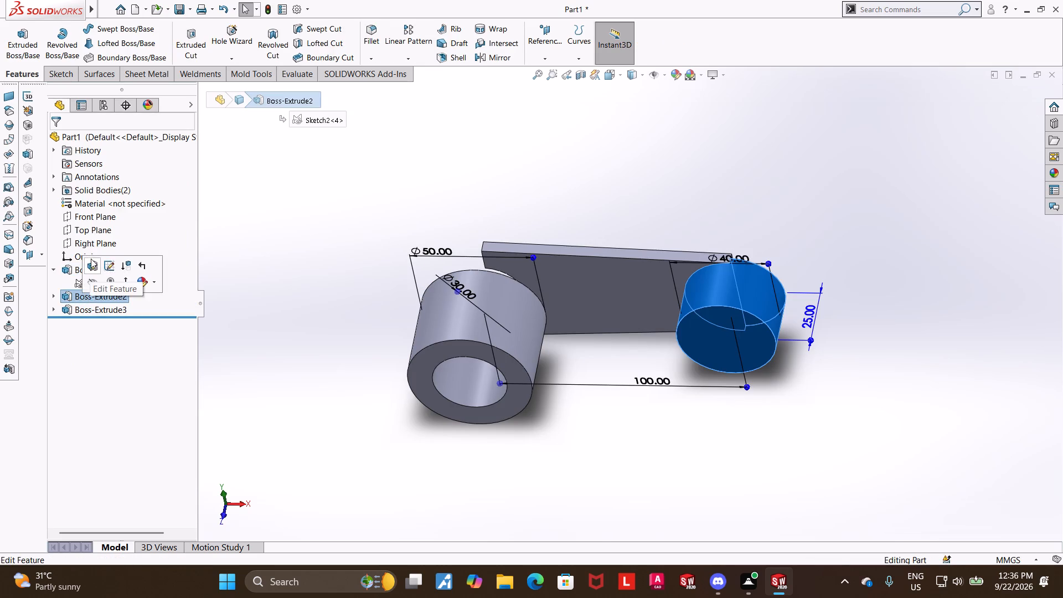
{"action": "left_click", "coordinate": [87, 267]}
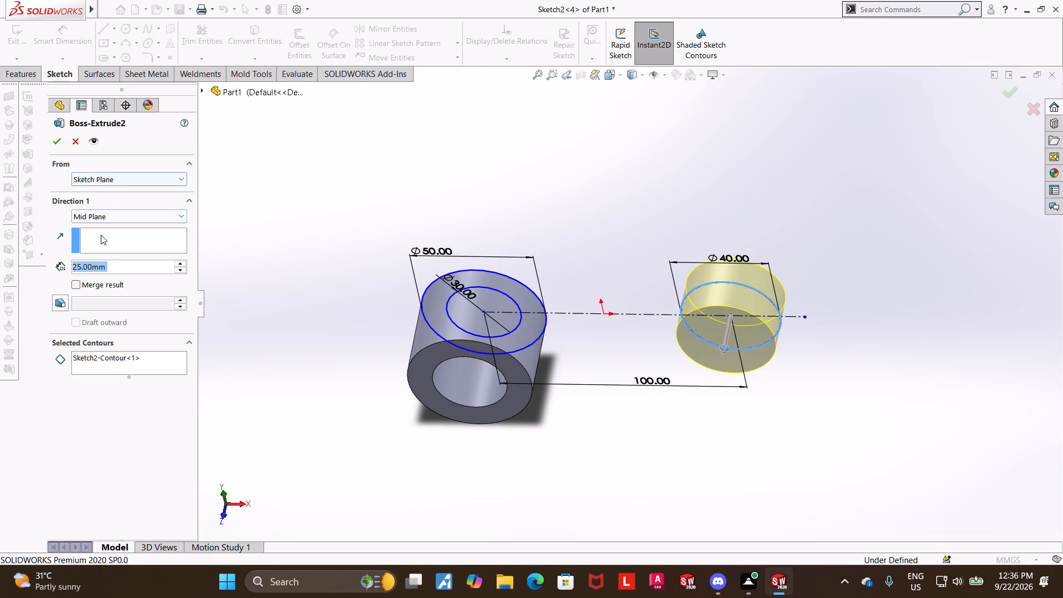
{"action": "left_click", "coordinate": [103, 181]}
{"action": "left_click", "coordinate": [324, 176]}
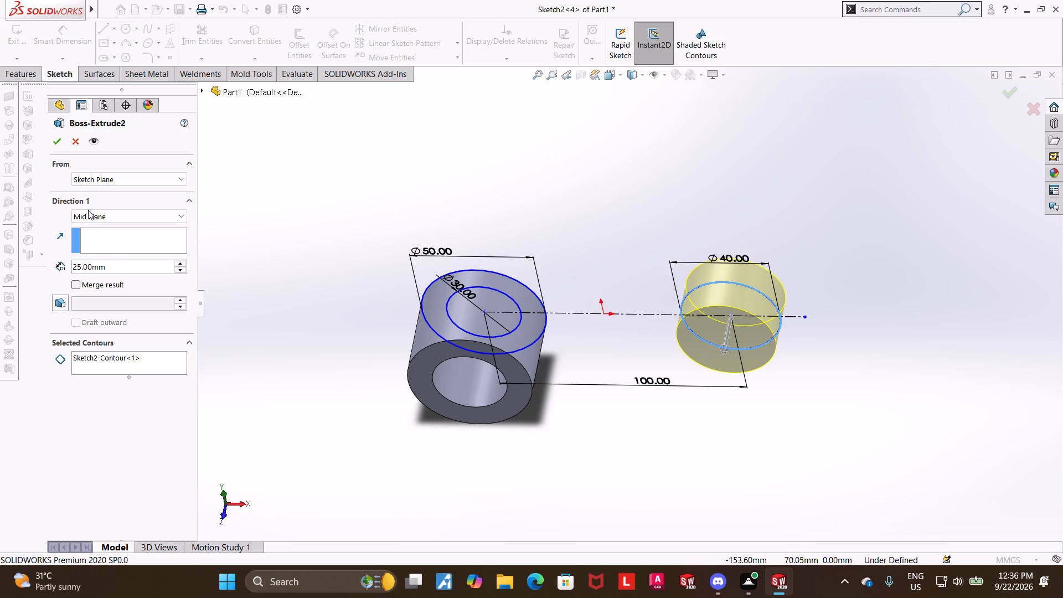
{"action": "left_click", "coordinate": [83, 215]}
{"action": "left_click", "coordinate": [89, 228]}
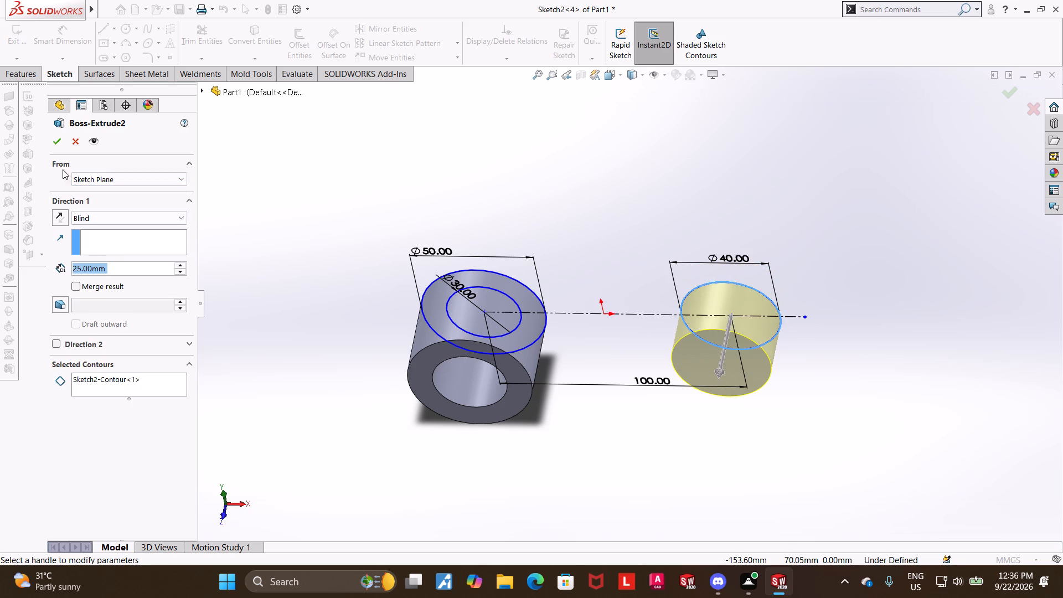
{"action": "left_click", "coordinate": [57, 146]}
{"action": "left_click", "coordinate": [268, 153]}
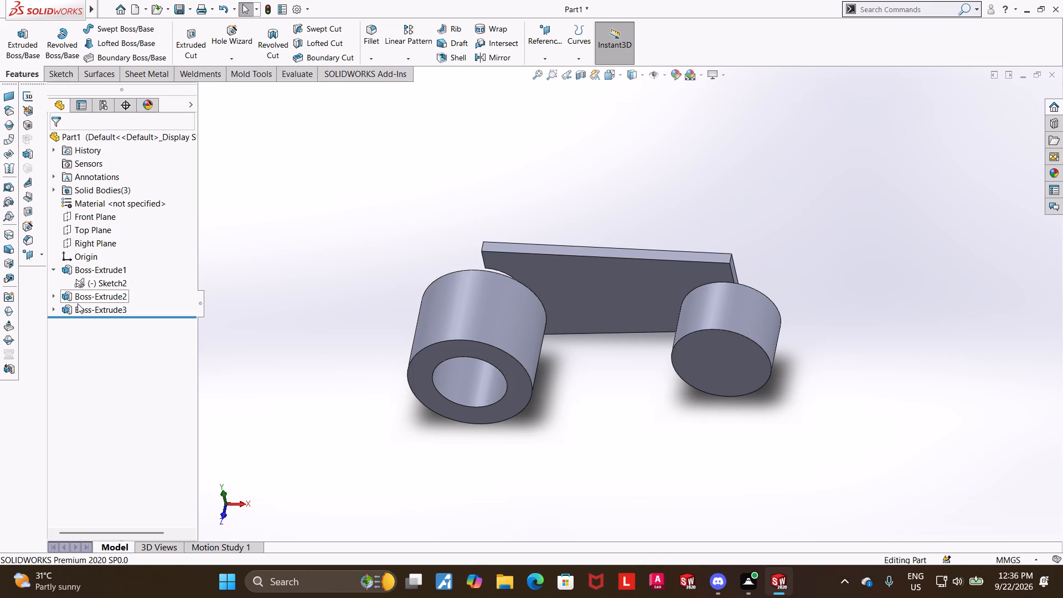
Edit the web's extrusion to start at a 3 mm offset from the sketch plane, flipped toward the cylinders.
{"action": "left_click", "coordinate": [79, 307]}
{"action": "left_click", "coordinate": [89, 274]}
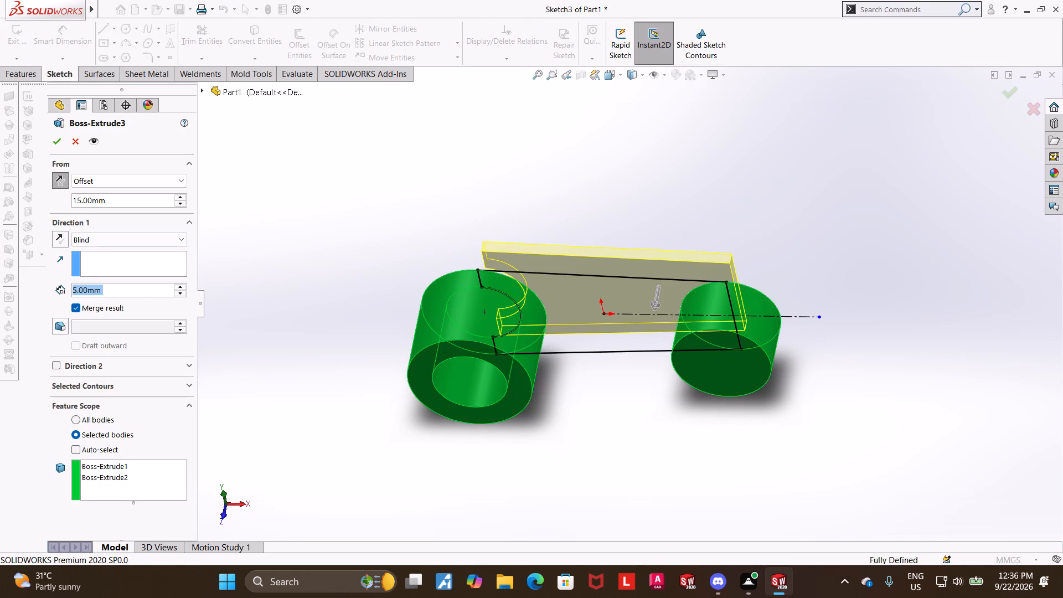
{"action": "left_click", "coordinate": [113, 181]}
{"action": "left_click", "coordinate": [75, 194]}
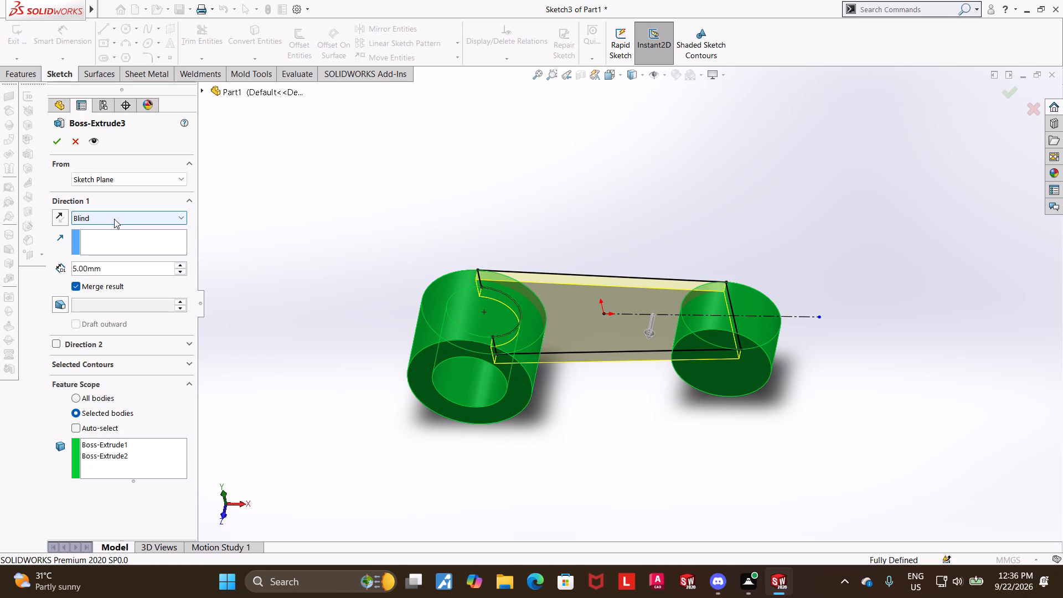
{"action": "middle_click_drag", "start_coordinate": [252, 202], "coordinate": [262, 310]}
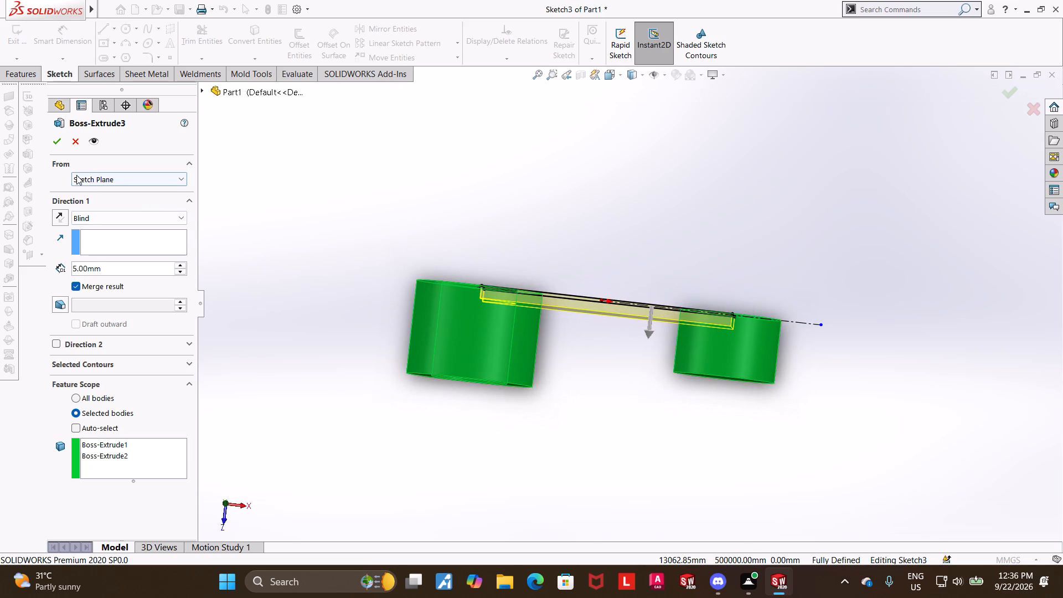
{"action": "left_click", "coordinate": [108, 181]}
{"action": "left_click", "coordinate": [107, 223]}
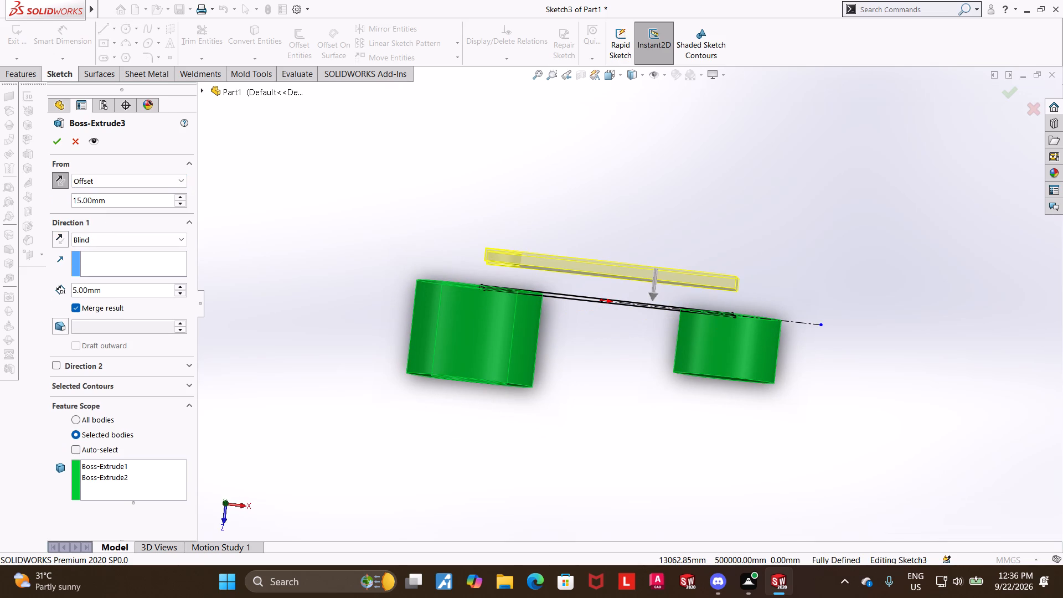
{"action": "left_click_drag", "start_coordinate": [113, 203], "coordinate": [33, 193]}
{"action": "key", "text": "3"}
{"action": "key", "text": "Return"}
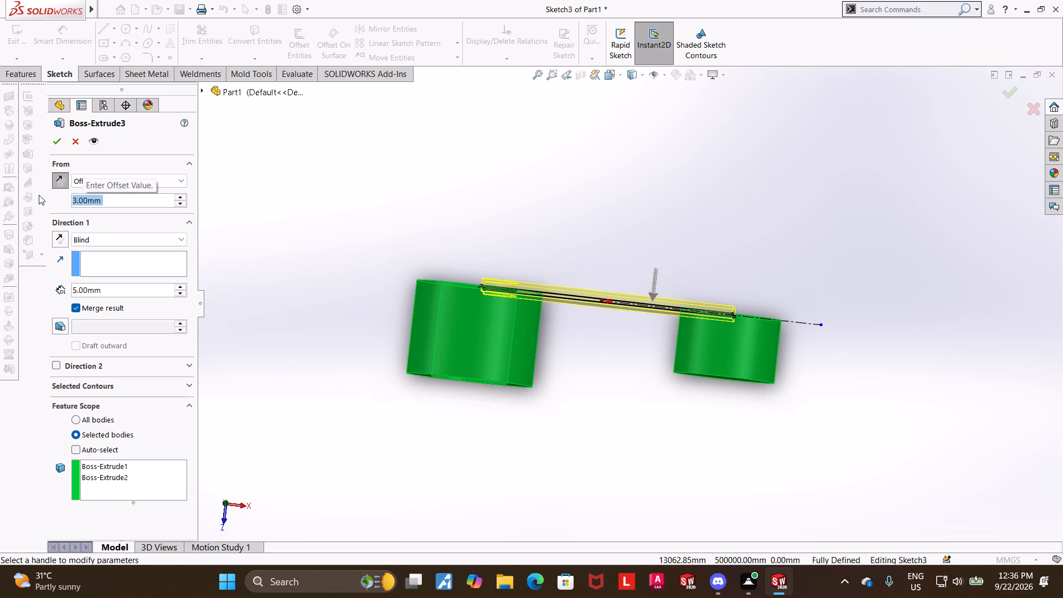
{"action": "left_click", "coordinate": [57, 184]}
{"action": "left_click", "coordinate": [56, 143]}
{"action": "left_click", "coordinate": [414, 188]}
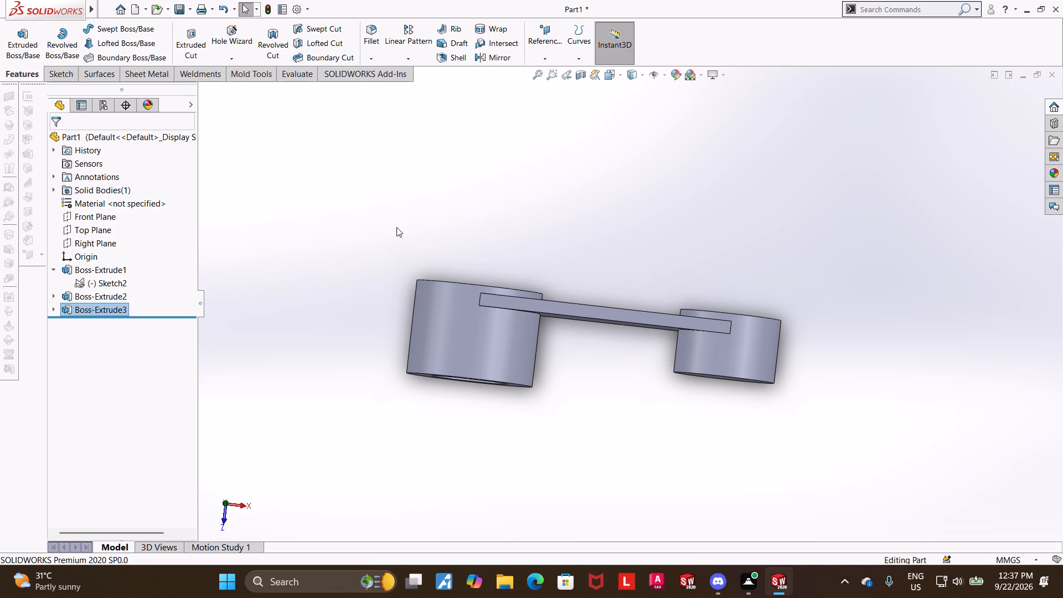
{"action": "left_click", "coordinate": [297, 186]}
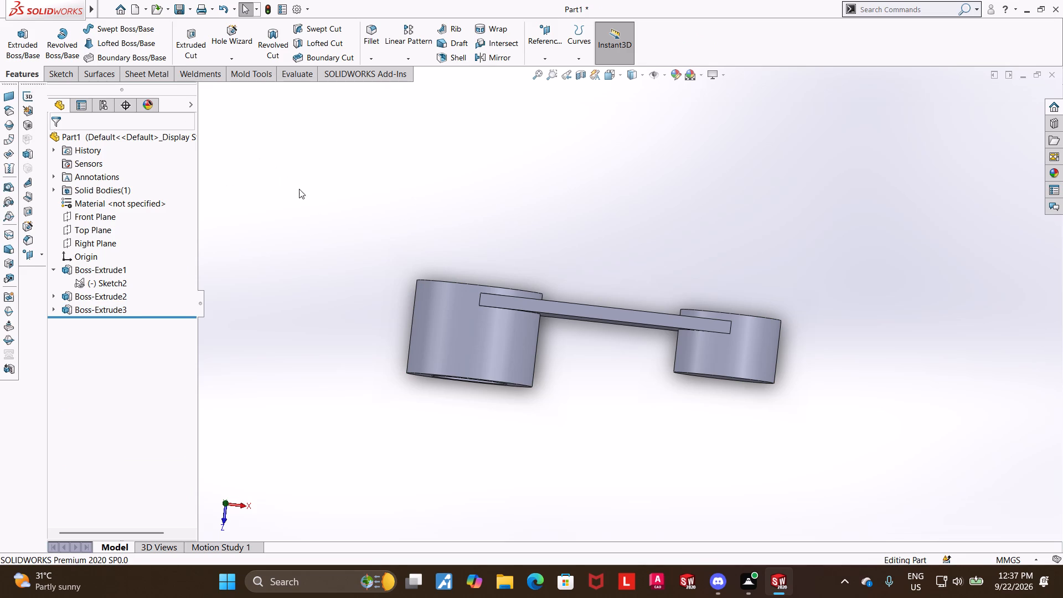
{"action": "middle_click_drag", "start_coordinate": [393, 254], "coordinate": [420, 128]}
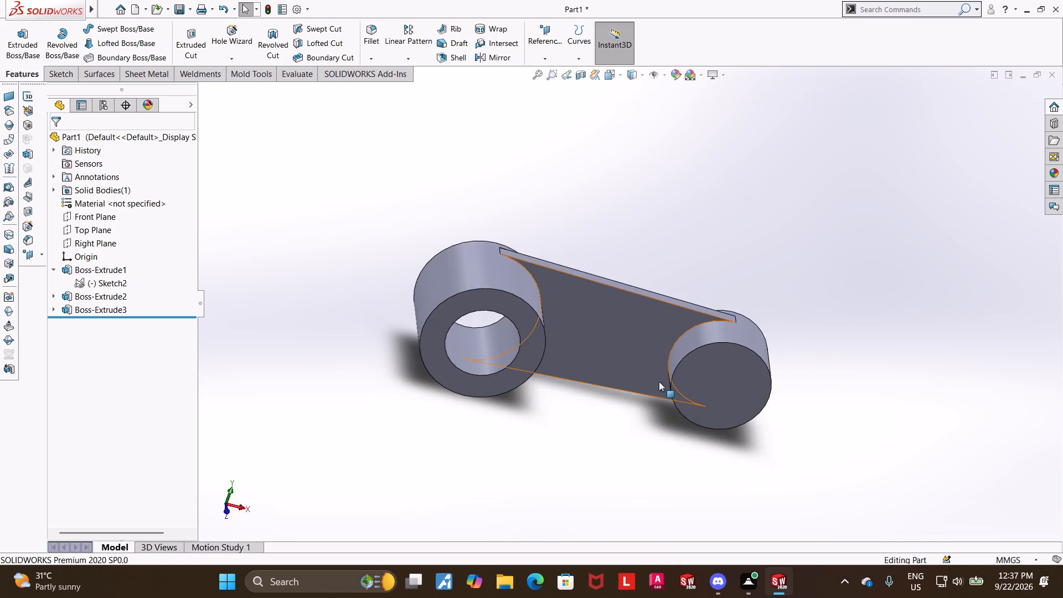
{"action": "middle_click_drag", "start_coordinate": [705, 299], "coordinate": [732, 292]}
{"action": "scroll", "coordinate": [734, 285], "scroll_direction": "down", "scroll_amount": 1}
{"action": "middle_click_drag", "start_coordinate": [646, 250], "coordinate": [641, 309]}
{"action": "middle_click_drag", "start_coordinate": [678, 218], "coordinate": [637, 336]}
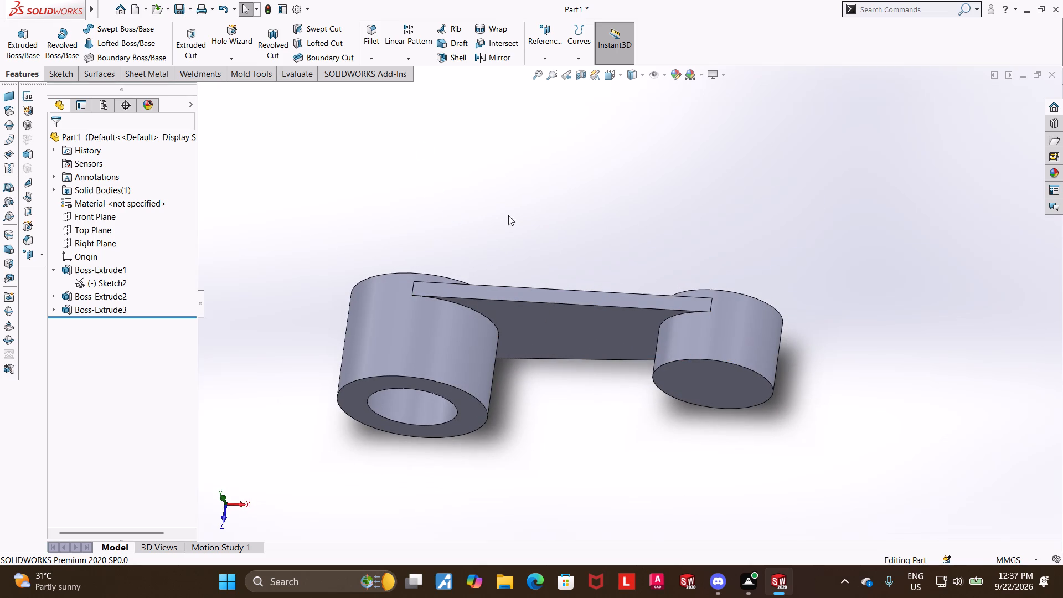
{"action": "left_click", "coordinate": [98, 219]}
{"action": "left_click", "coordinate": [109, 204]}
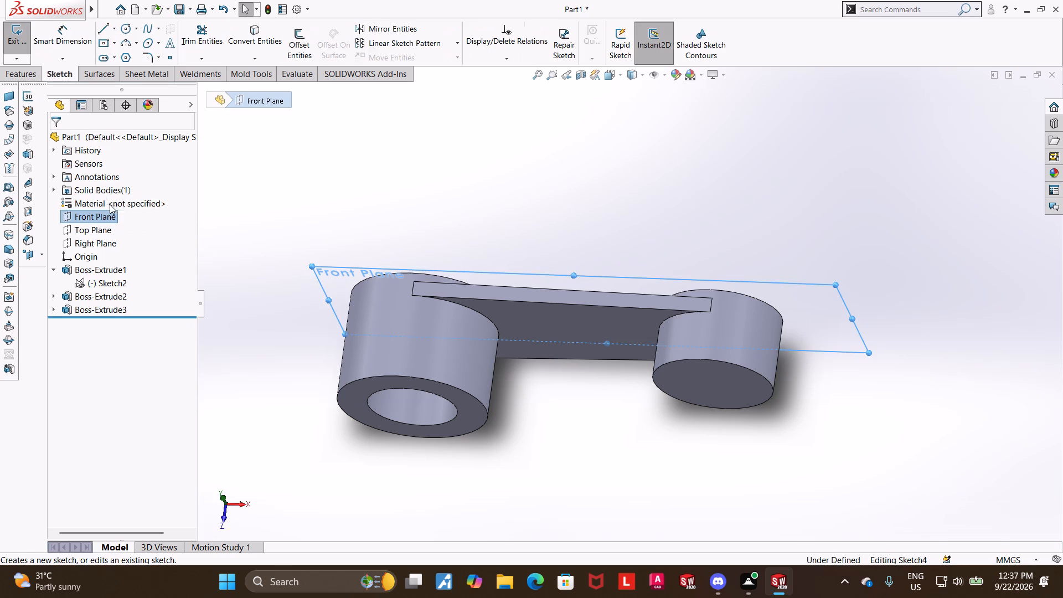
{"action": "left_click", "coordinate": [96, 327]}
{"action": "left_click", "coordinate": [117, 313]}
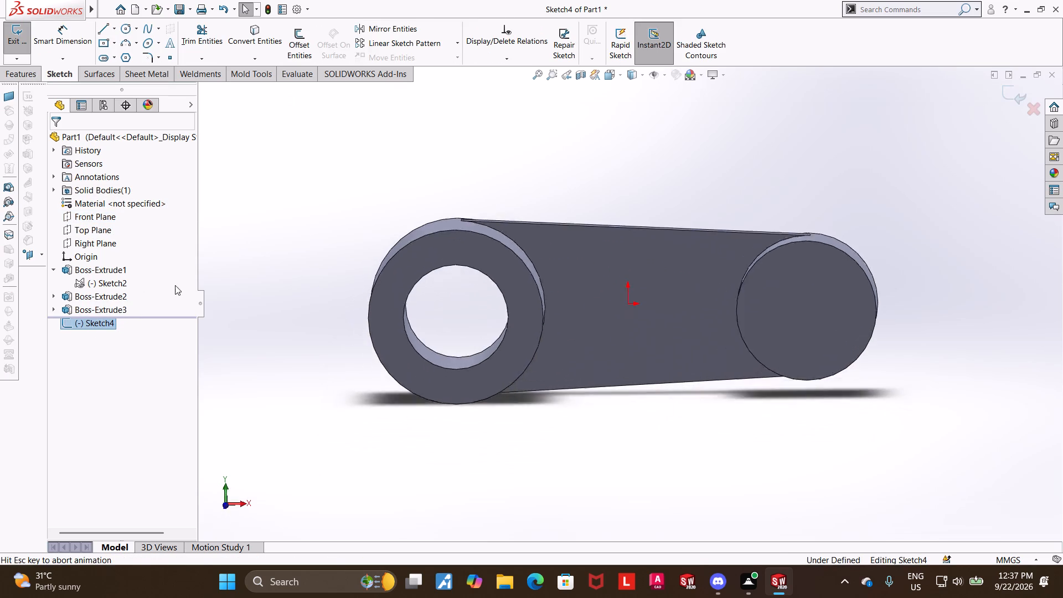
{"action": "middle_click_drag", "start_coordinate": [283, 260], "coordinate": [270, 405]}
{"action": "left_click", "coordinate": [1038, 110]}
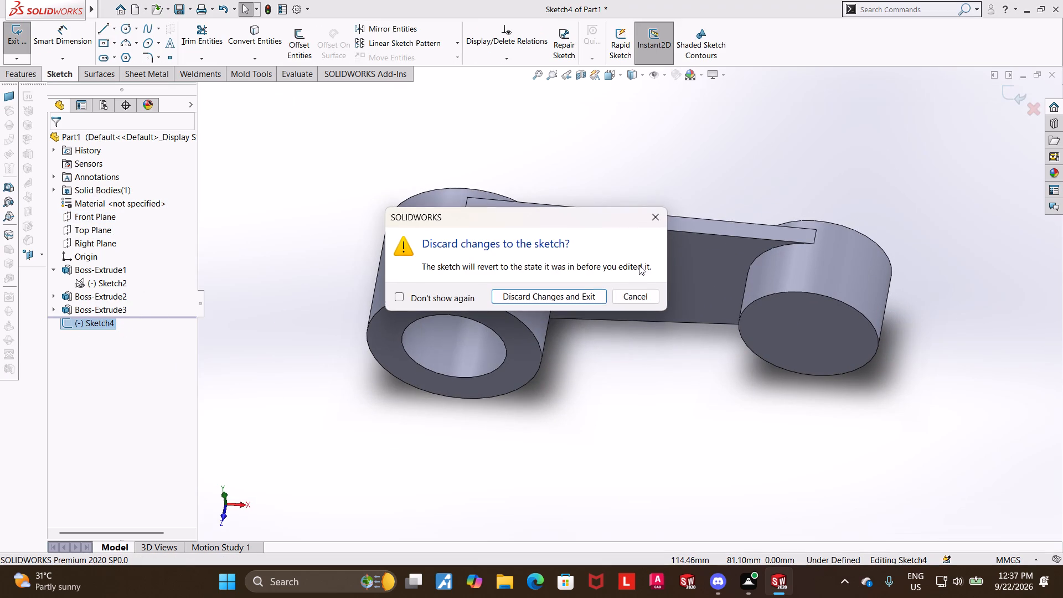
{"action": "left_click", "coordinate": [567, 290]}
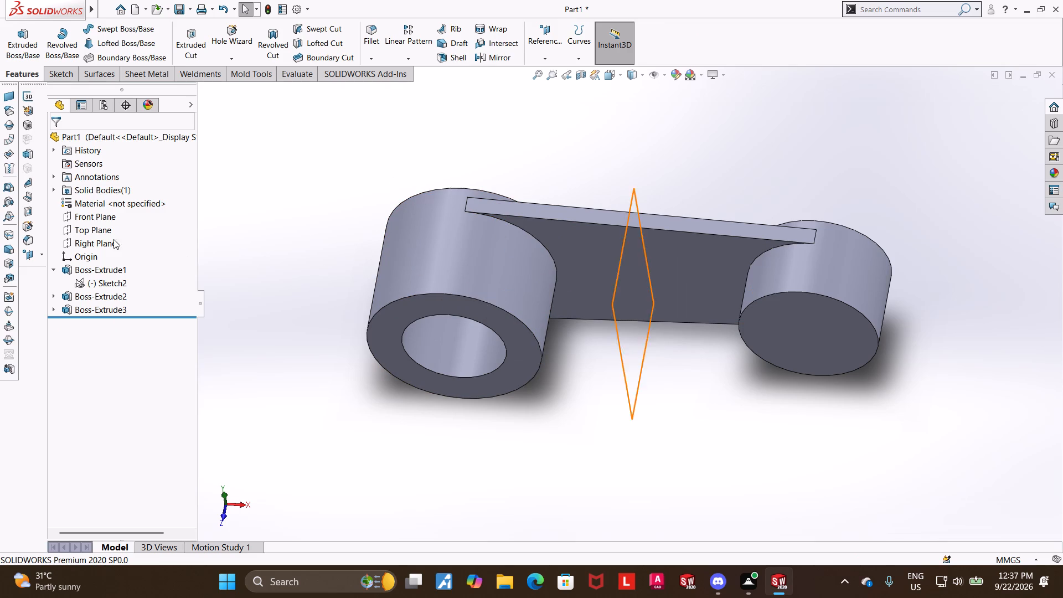
On the Top Plane, sketch a closed four-sided profile from the web's face between both cylinders, with a sloped outer line about 80 mm long.
{"action": "left_click", "coordinate": [96, 235]}
{"action": "left_click", "coordinate": [106, 221]}
{"action": "left_click", "coordinate": [114, 320]}
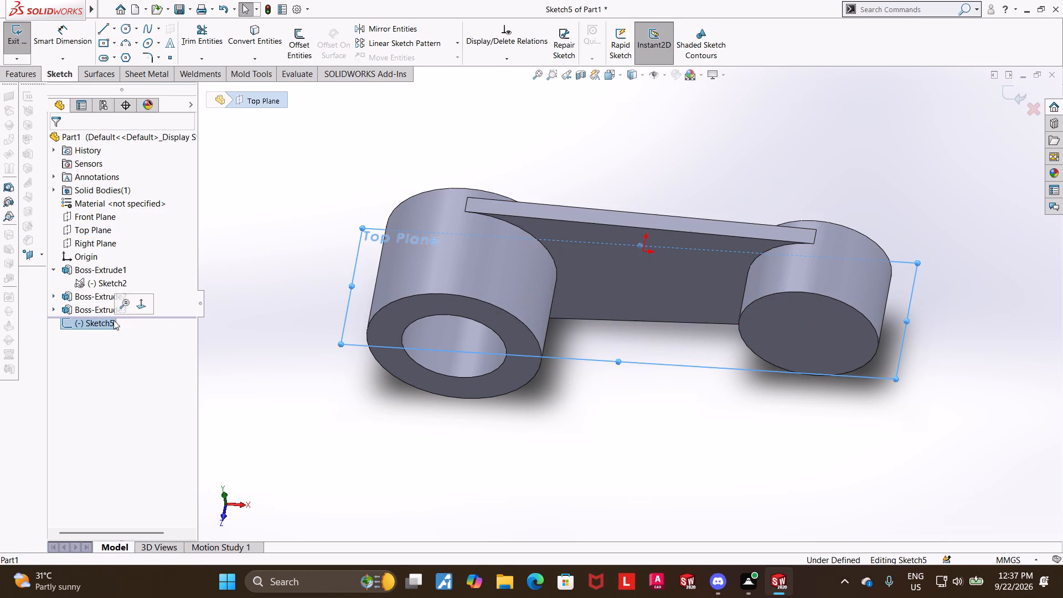
{"action": "left_click", "coordinate": [143, 304]}
{"action": "left_click", "coordinate": [105, 29]}
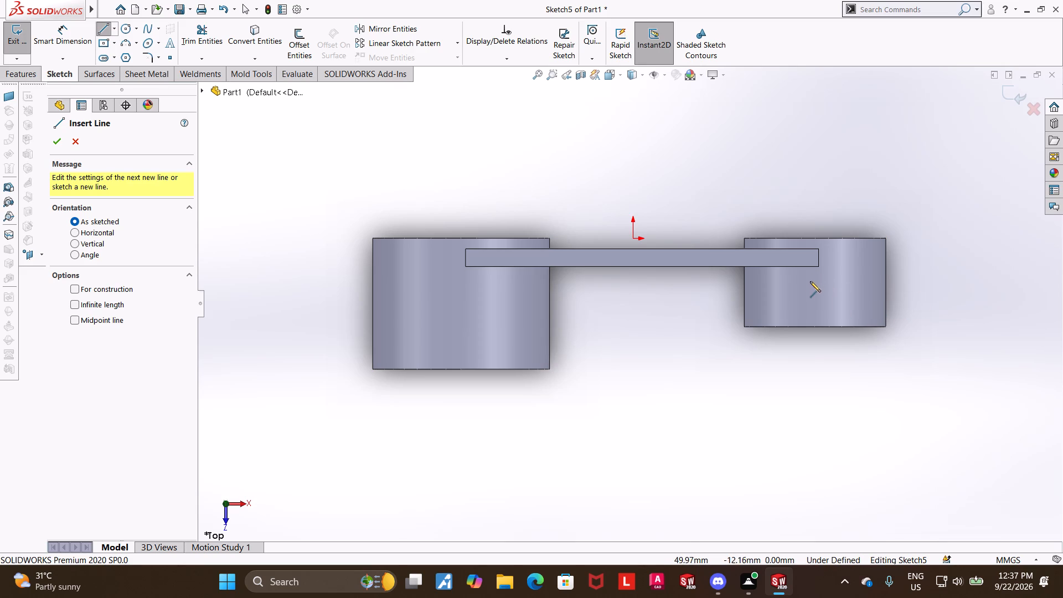
{"action": "left_click", "coordinate": [513, 267]}
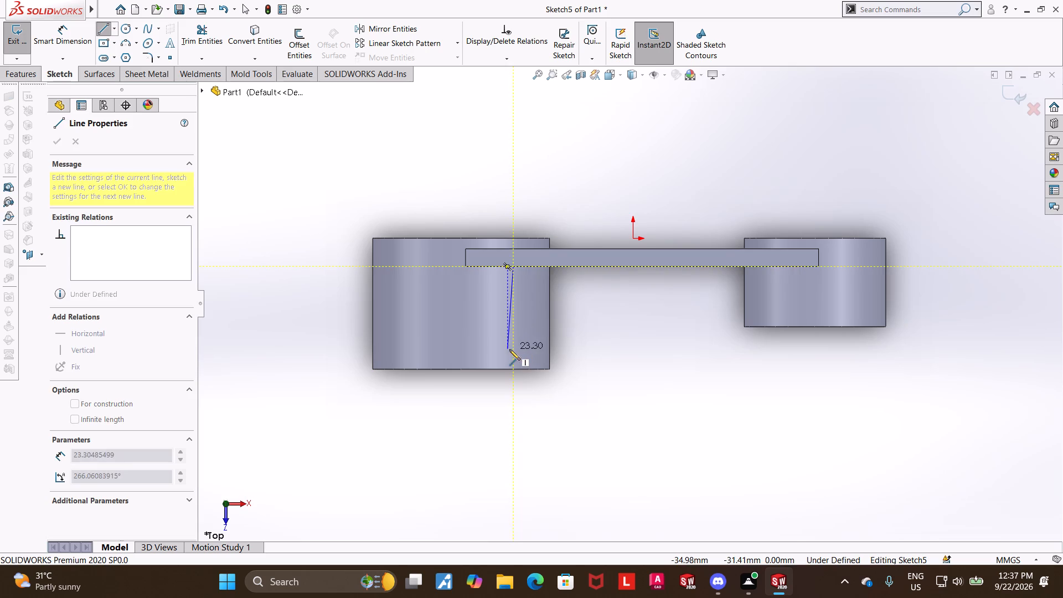
{"action": "left_click", "coordinate": [513, 349]}
{"action": "left_click", "coordinate": [793, 305]}
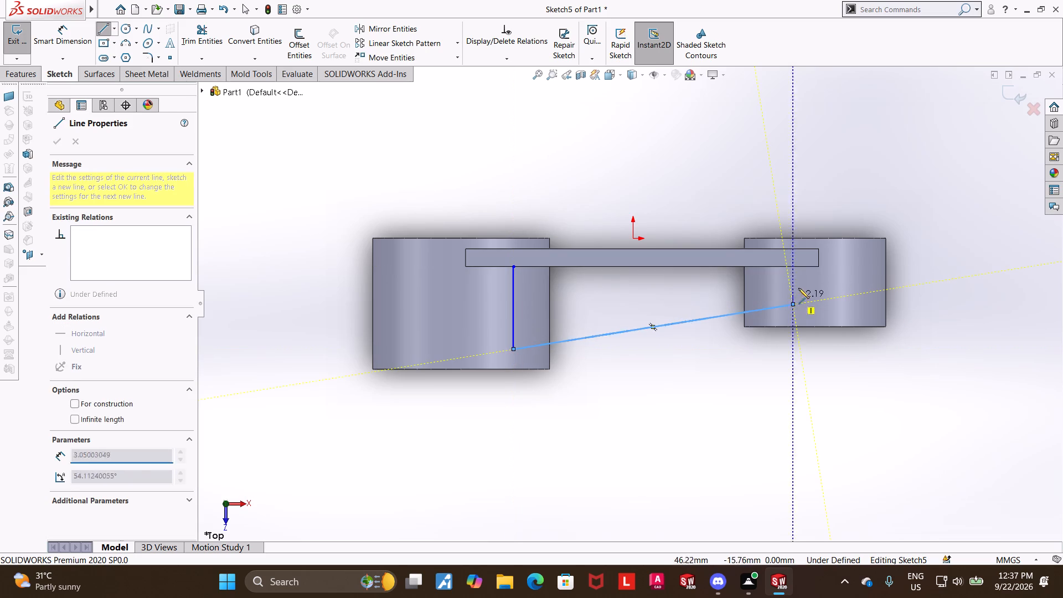
{"action": "left_click", "coordinate": [793, 266]}
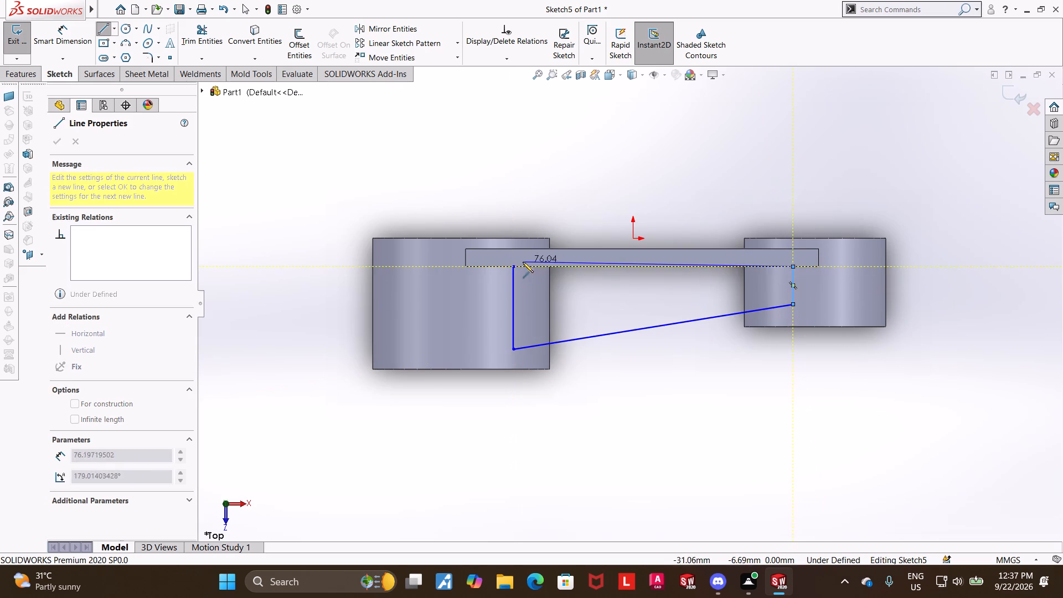
{"action": "left_click", "coordinate": [512, 265]}
{"action": "key", "text": "Escape"}
{"action": "key", "text": "Escape"}
{"action": "key", "text": "Escape"}
{"action": "key", "text": "Escape"}
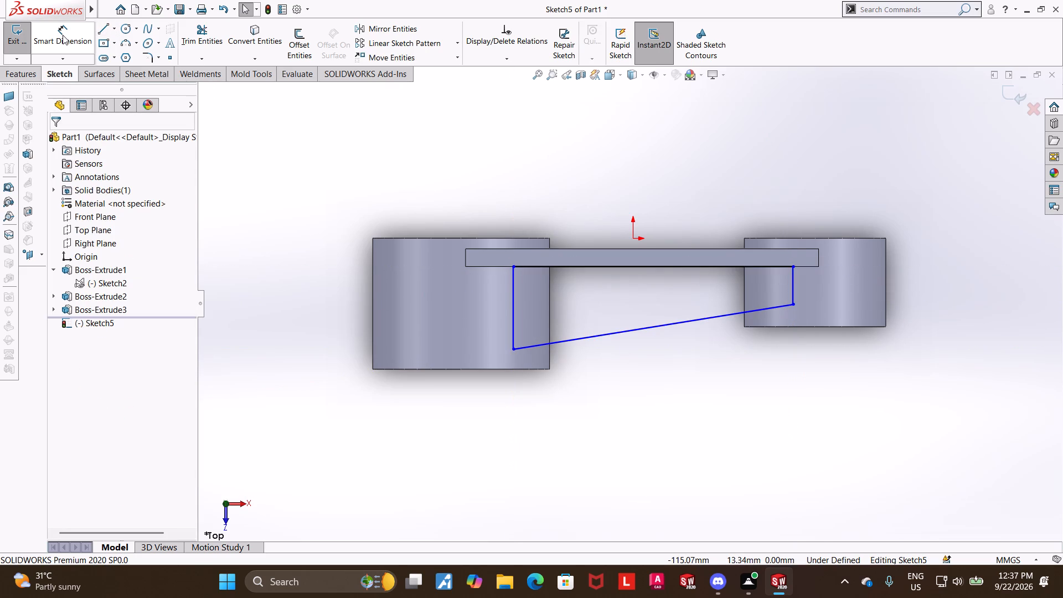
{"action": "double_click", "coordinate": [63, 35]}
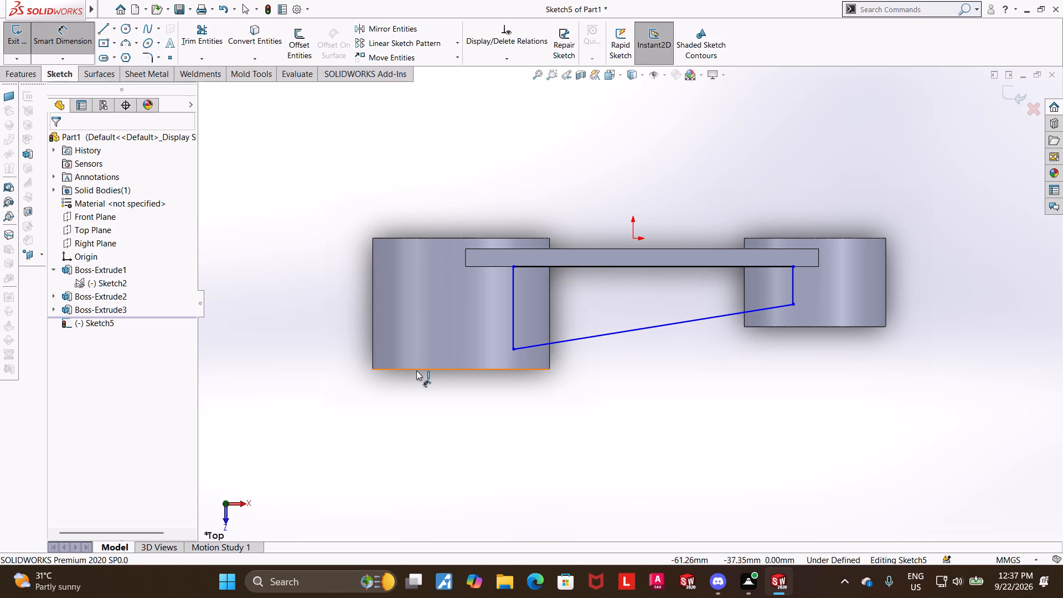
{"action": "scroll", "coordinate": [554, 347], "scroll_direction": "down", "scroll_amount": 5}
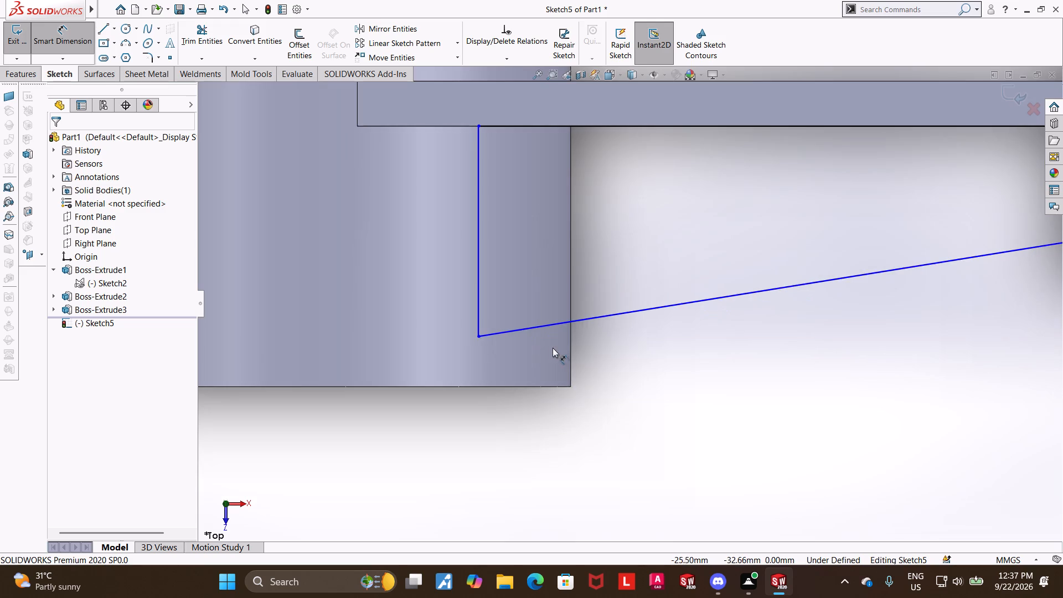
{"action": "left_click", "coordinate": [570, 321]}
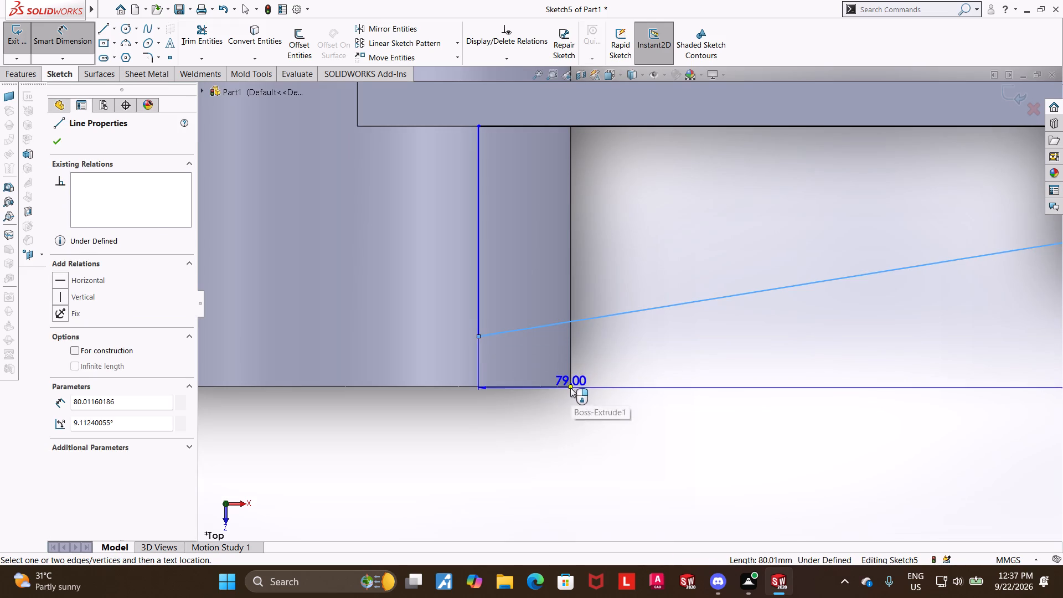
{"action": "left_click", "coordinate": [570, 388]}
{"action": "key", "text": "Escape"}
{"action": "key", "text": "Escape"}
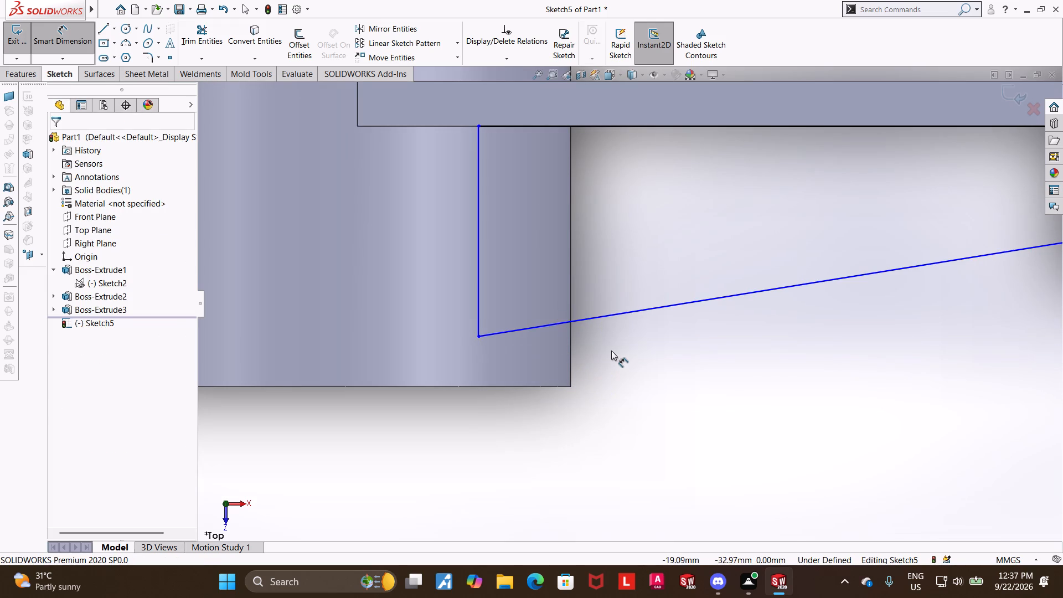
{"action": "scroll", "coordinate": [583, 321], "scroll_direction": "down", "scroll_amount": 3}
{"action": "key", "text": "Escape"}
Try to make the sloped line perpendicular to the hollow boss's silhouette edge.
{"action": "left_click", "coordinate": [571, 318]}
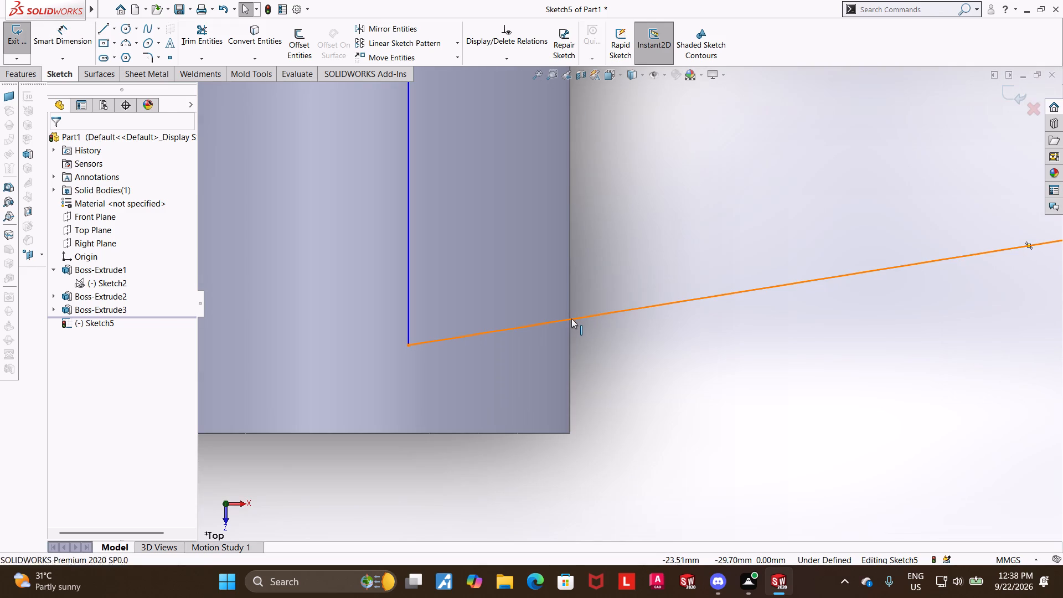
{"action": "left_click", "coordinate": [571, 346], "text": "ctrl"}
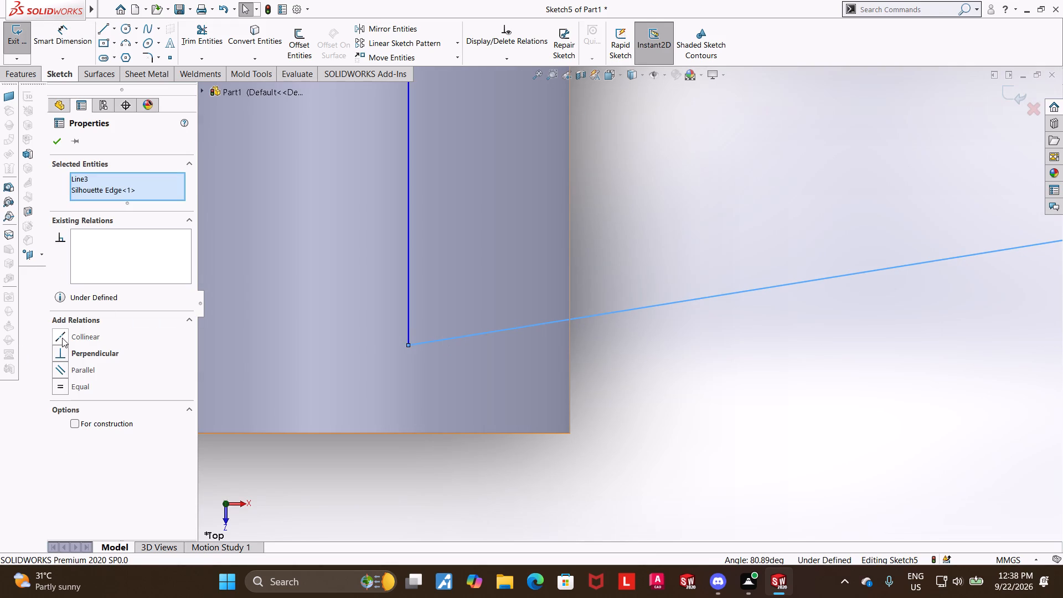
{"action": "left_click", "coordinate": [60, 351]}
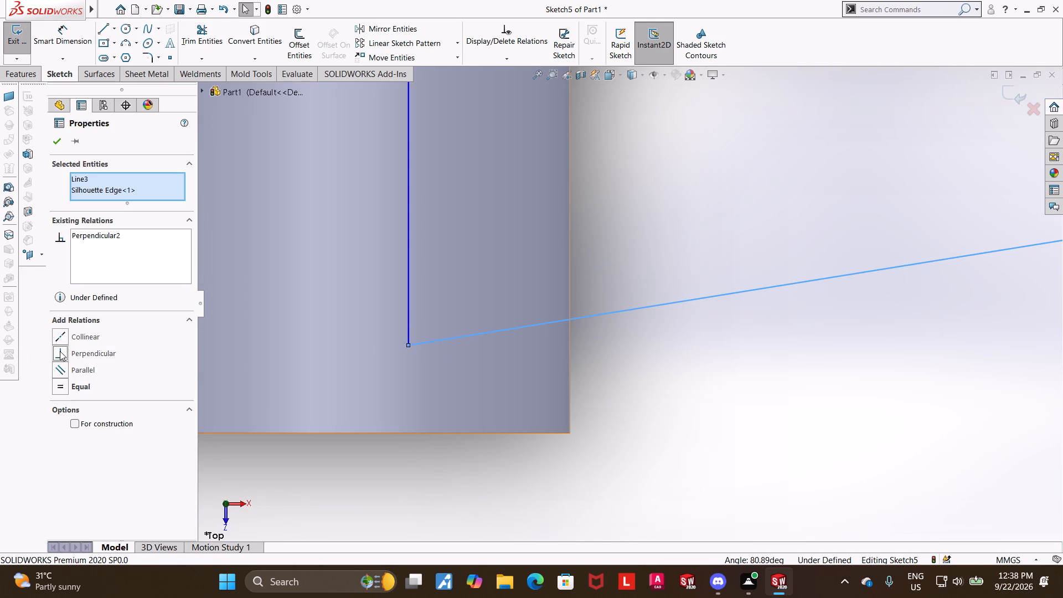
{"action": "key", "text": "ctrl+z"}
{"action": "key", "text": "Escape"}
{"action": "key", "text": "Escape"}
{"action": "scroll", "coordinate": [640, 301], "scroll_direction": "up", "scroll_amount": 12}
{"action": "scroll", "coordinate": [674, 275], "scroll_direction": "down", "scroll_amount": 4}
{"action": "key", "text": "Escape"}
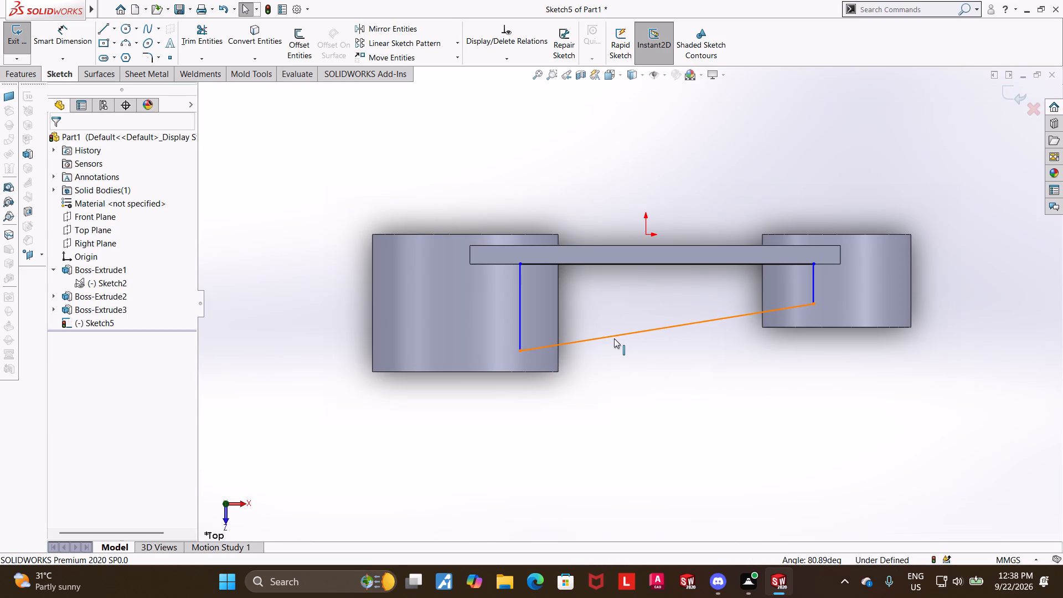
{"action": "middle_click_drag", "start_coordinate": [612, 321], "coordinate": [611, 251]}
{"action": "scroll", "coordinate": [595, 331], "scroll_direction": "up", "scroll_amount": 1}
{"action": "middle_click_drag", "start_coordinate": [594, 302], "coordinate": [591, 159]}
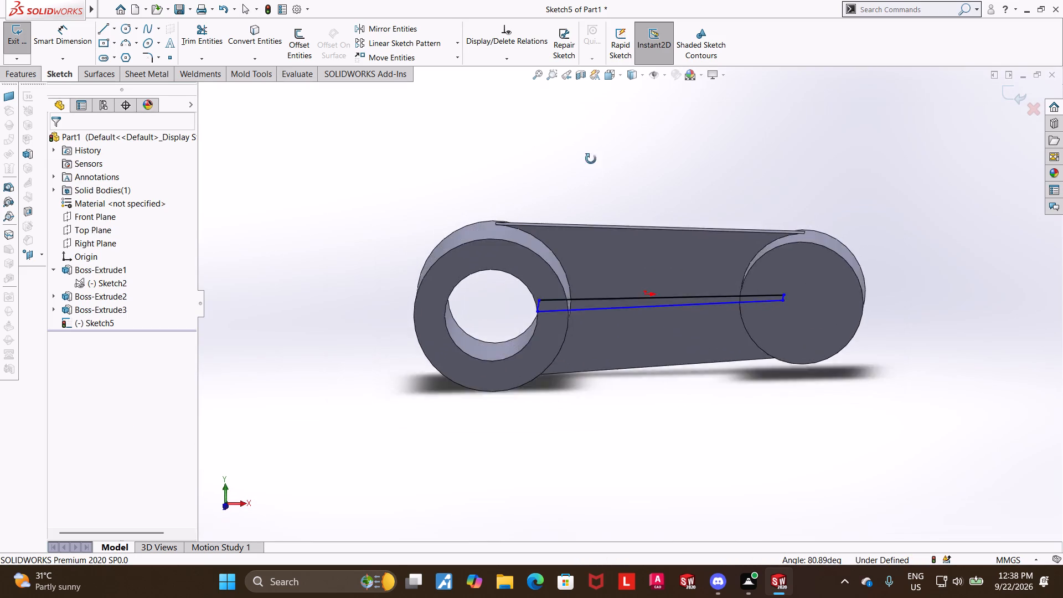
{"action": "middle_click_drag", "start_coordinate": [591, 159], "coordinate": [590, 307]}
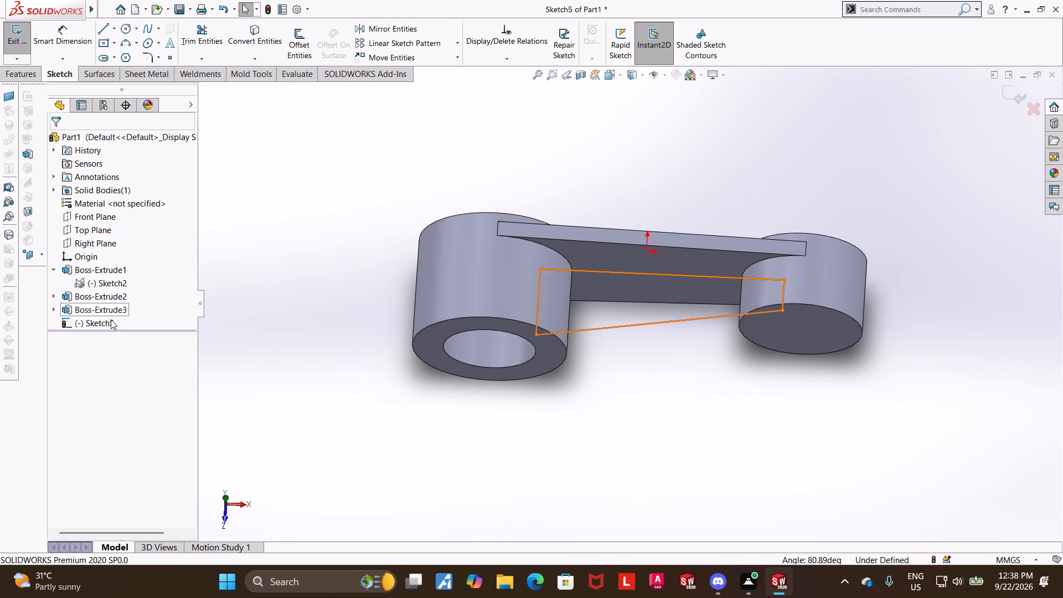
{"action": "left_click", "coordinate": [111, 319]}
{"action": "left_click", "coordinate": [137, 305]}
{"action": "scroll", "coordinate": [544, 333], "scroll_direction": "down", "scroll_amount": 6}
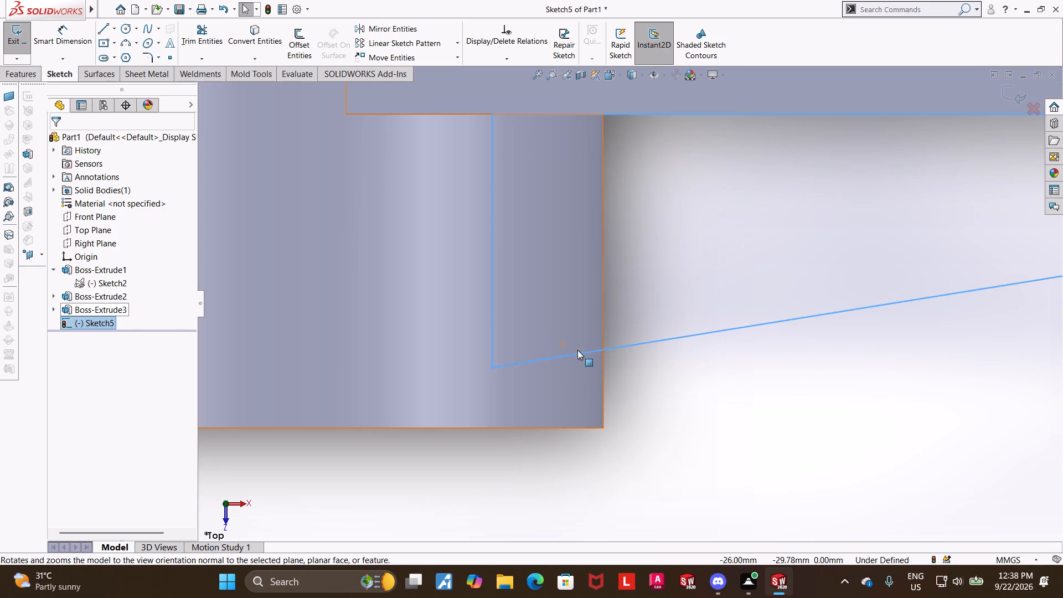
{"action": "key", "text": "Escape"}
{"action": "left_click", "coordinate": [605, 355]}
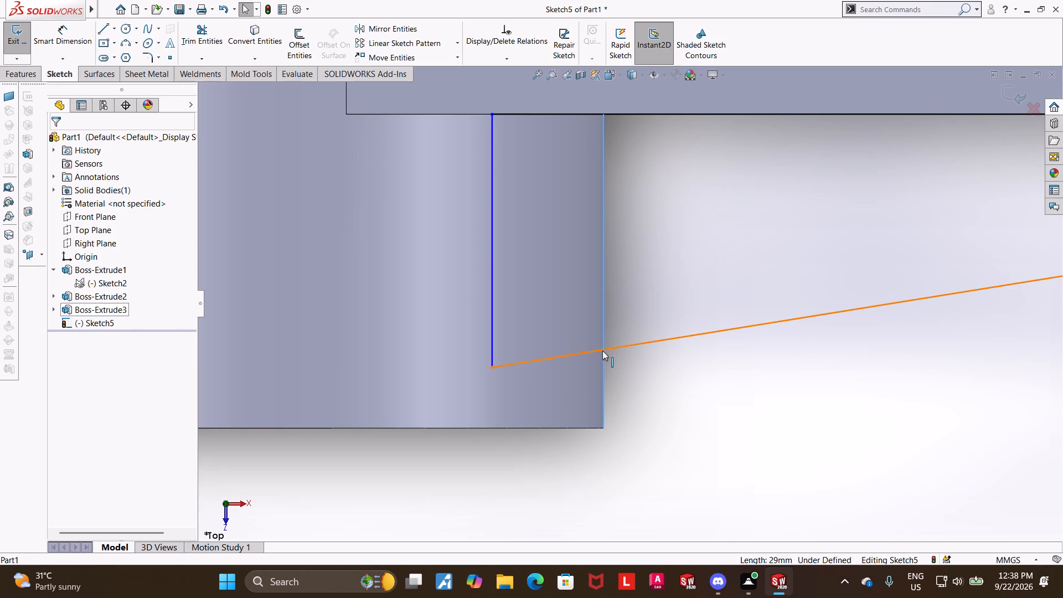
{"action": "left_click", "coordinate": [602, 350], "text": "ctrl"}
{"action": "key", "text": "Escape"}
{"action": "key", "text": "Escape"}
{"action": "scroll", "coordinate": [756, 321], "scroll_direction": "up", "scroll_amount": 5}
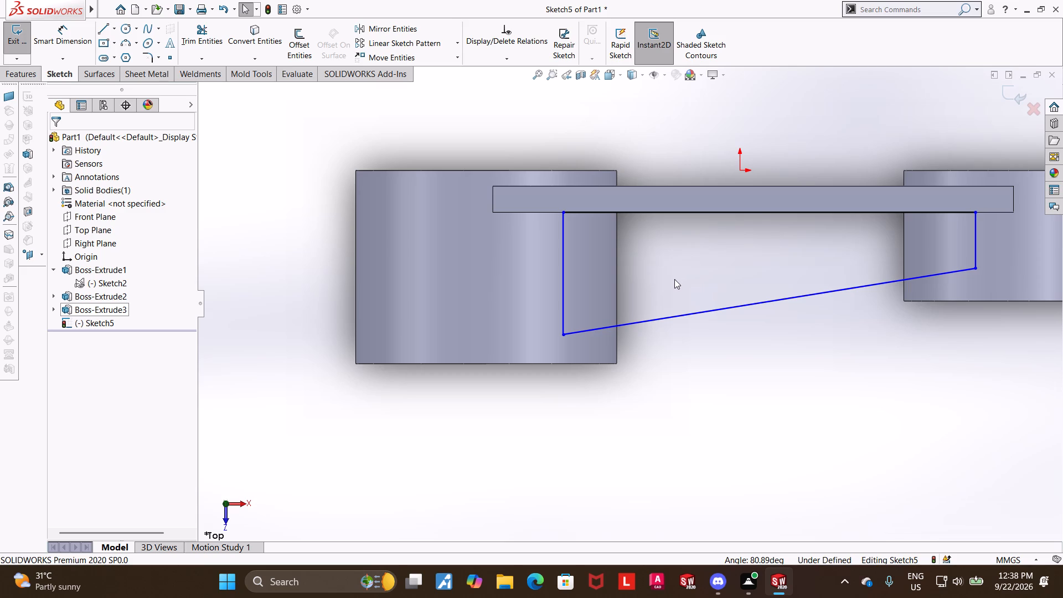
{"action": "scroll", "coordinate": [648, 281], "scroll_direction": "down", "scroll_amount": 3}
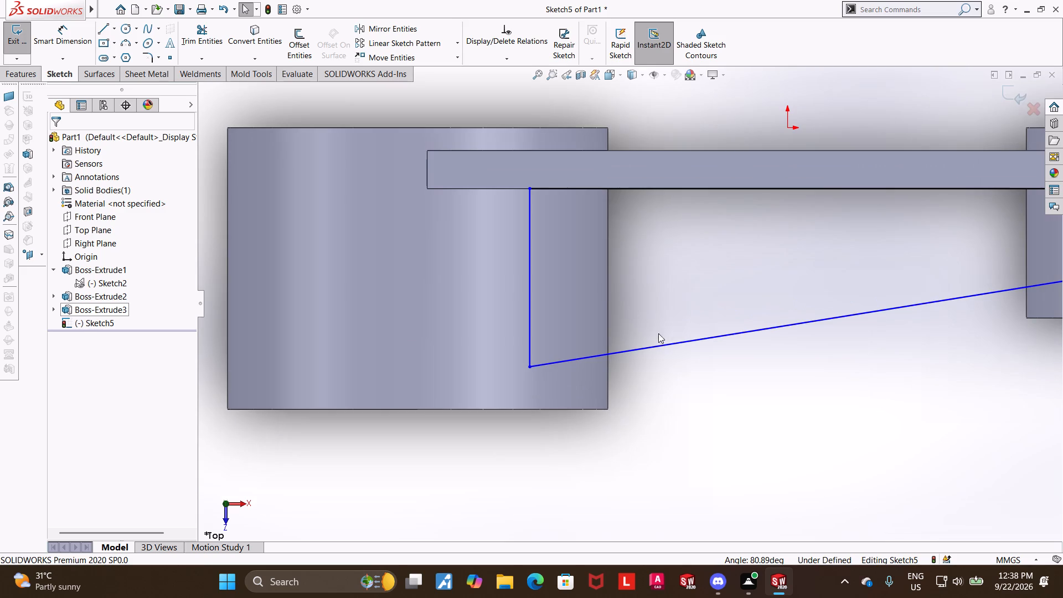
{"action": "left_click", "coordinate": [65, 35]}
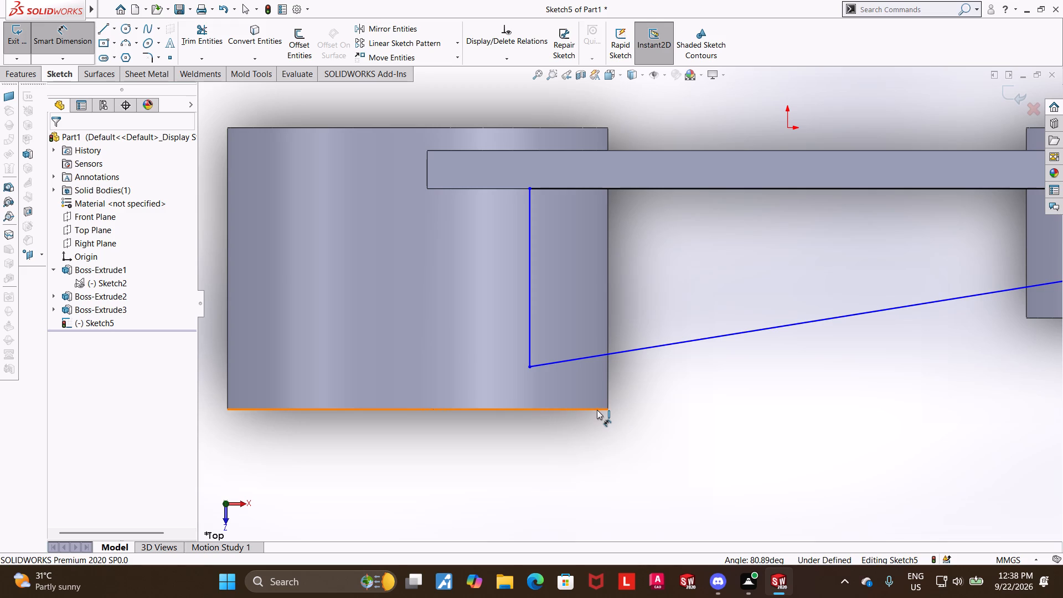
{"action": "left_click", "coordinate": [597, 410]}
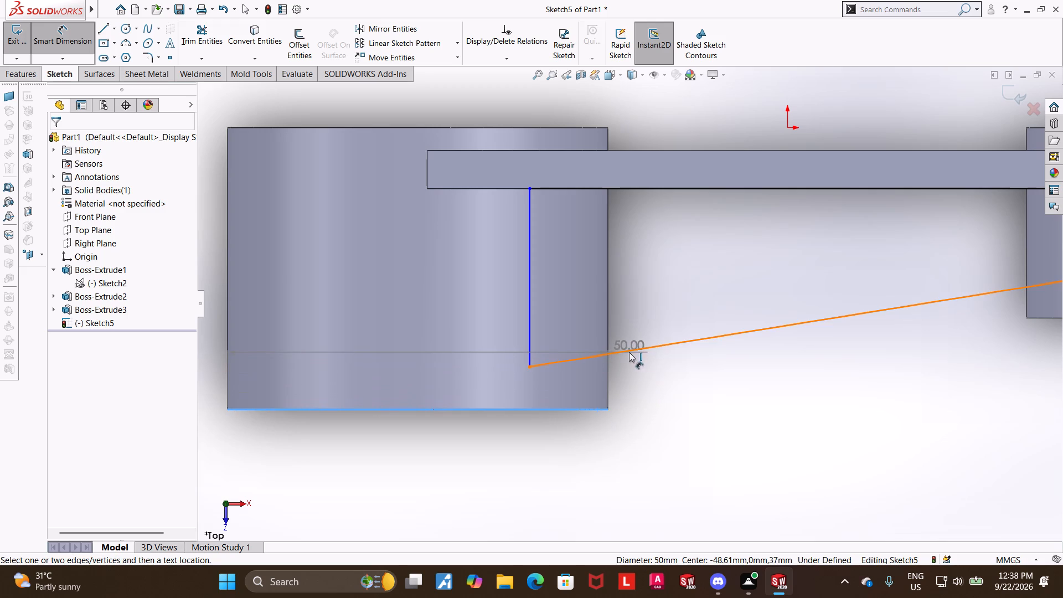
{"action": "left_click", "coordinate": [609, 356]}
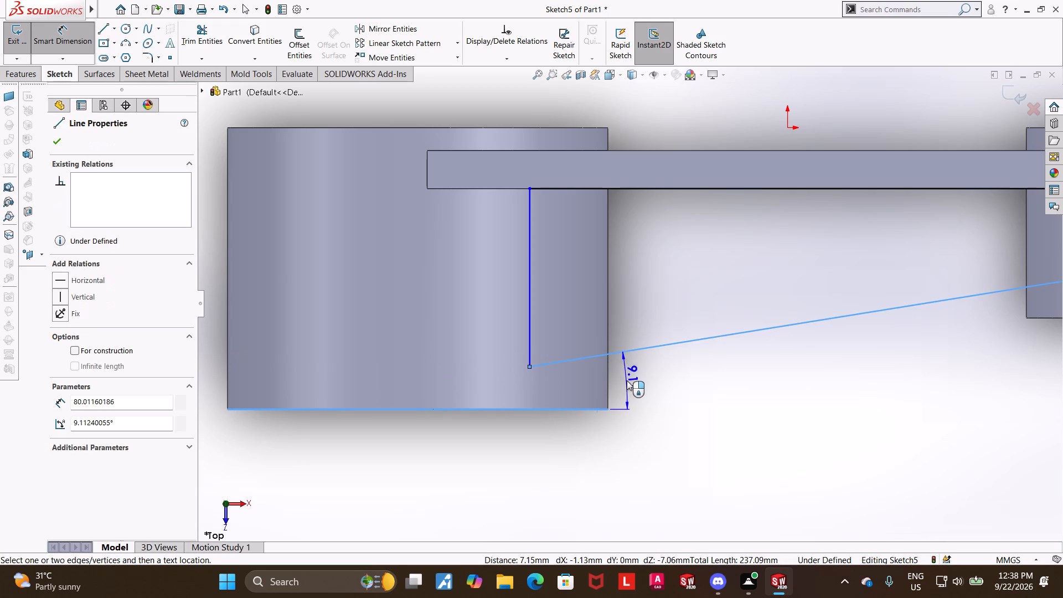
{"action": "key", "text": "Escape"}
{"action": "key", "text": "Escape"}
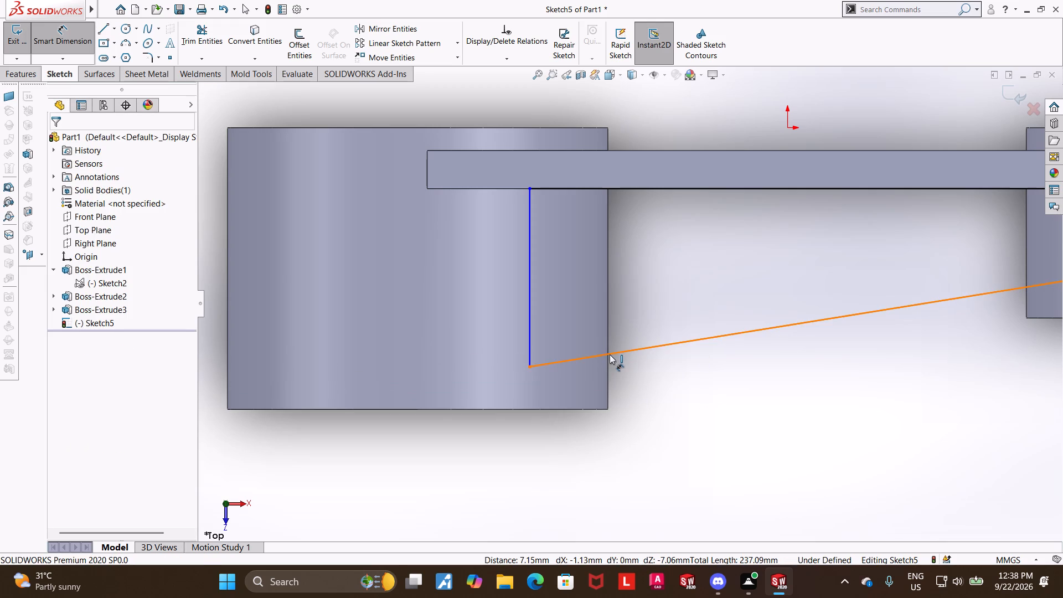
Draw a vertical construction line about 17 mm long up the hollow boss's inner side edge, starting at its end-face corner.
{"action": "left_click", "coordinate": [114, 29]}
{"action": "left_click", "coordinate": [99, 58]}
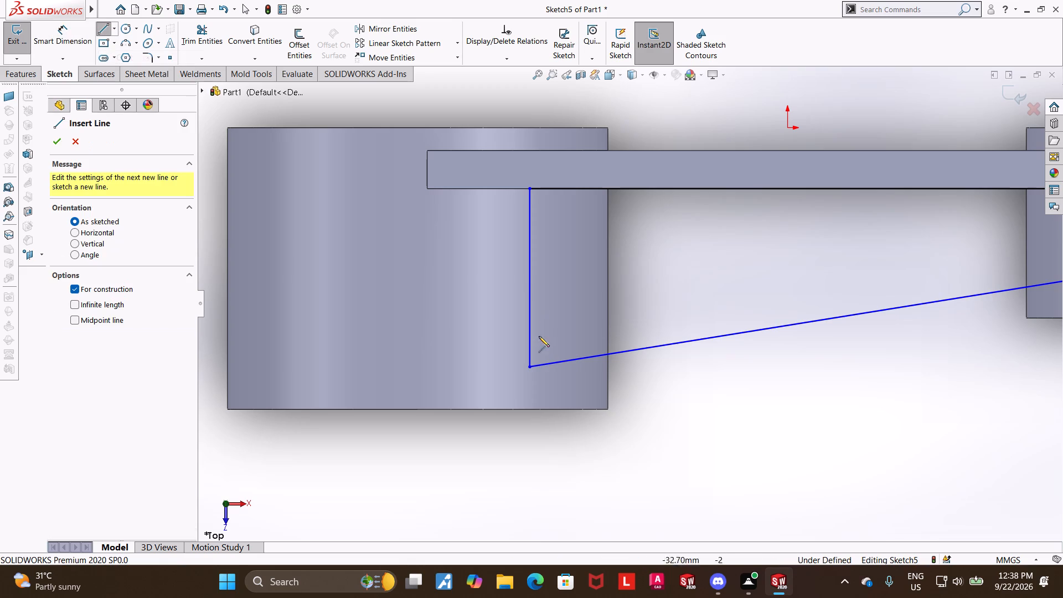
{"action": "left_click", "coordinate": [607, 410]}
{"action": "left_click", "coordinate": [610, 281]}
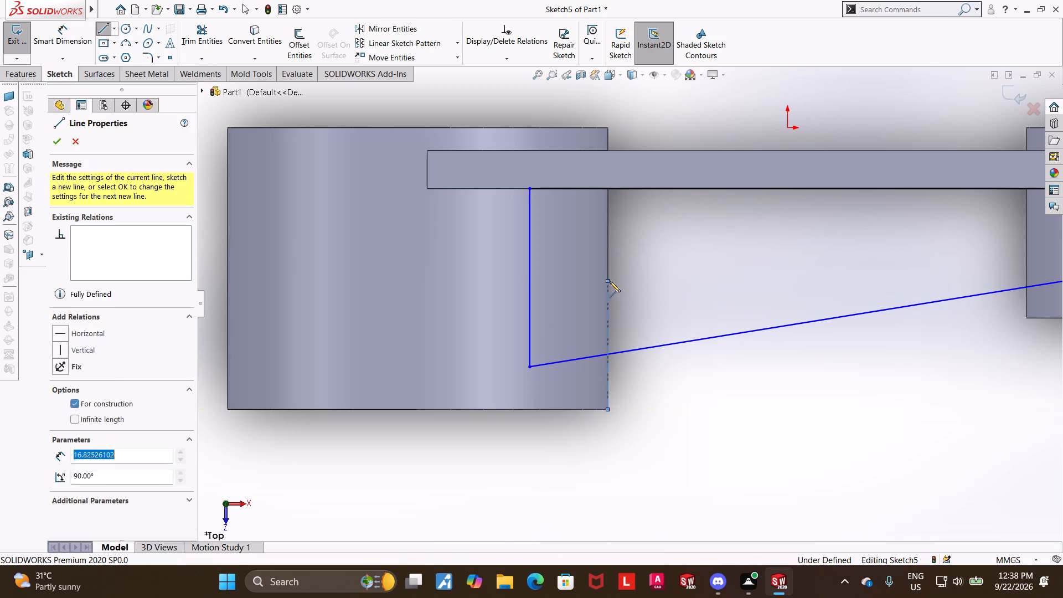
{"action": "key", "text": "Escape"}
{"action": "key", "text": "Escape"}
{"action": "key", "text": "Escape"}
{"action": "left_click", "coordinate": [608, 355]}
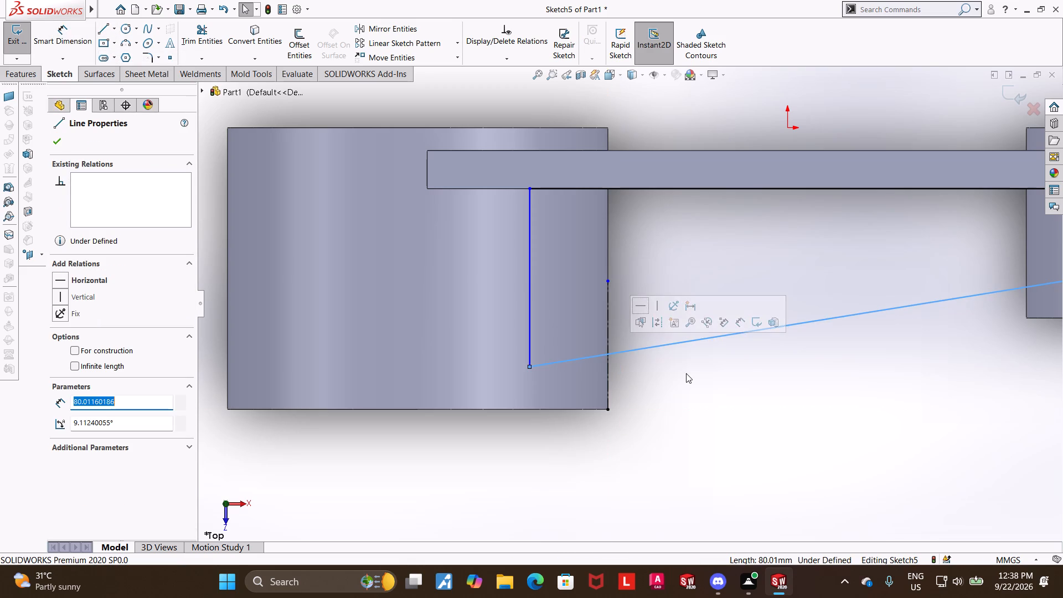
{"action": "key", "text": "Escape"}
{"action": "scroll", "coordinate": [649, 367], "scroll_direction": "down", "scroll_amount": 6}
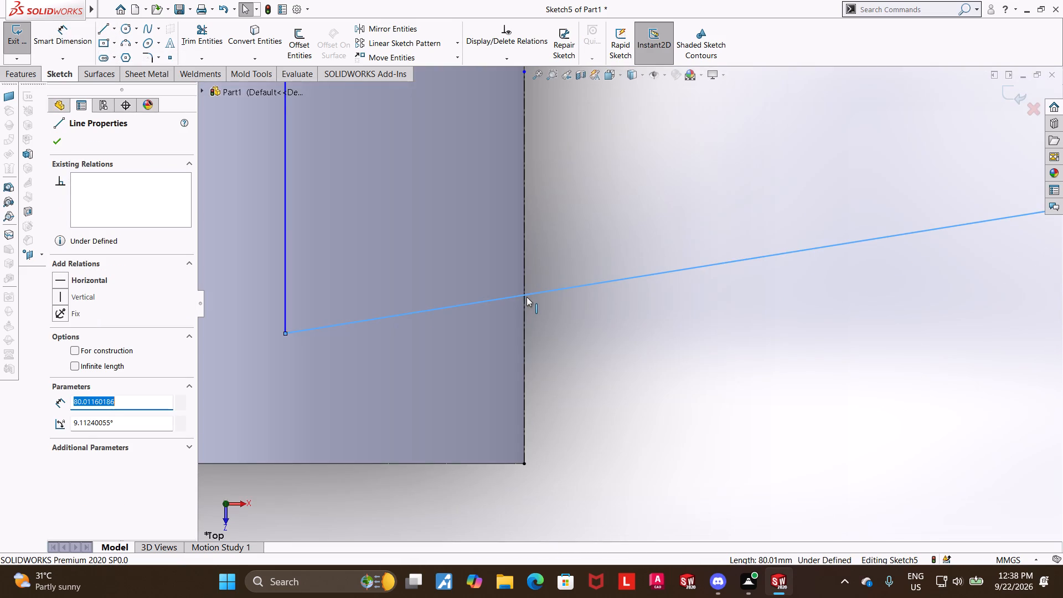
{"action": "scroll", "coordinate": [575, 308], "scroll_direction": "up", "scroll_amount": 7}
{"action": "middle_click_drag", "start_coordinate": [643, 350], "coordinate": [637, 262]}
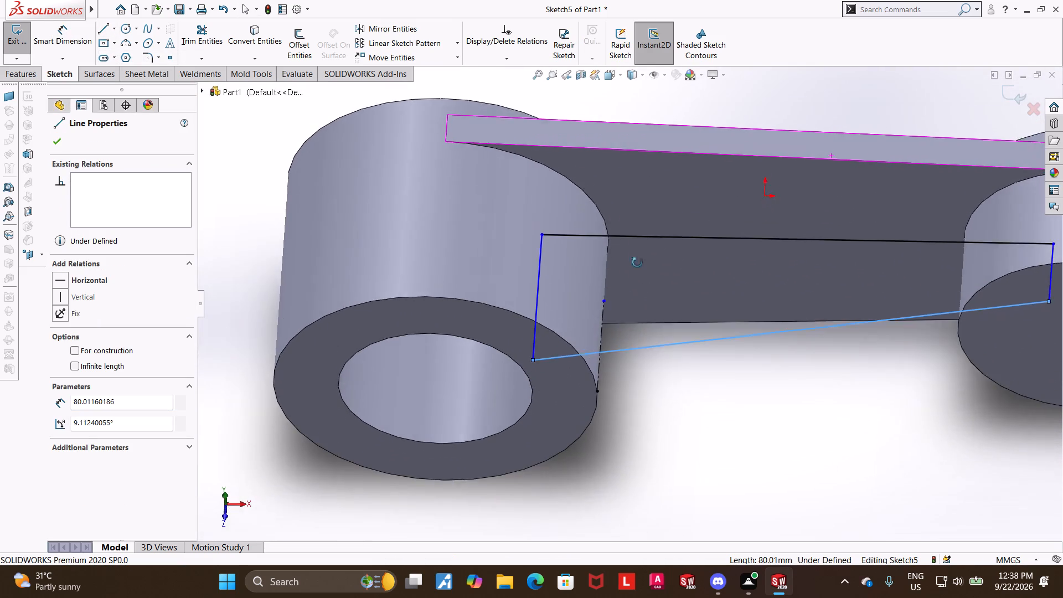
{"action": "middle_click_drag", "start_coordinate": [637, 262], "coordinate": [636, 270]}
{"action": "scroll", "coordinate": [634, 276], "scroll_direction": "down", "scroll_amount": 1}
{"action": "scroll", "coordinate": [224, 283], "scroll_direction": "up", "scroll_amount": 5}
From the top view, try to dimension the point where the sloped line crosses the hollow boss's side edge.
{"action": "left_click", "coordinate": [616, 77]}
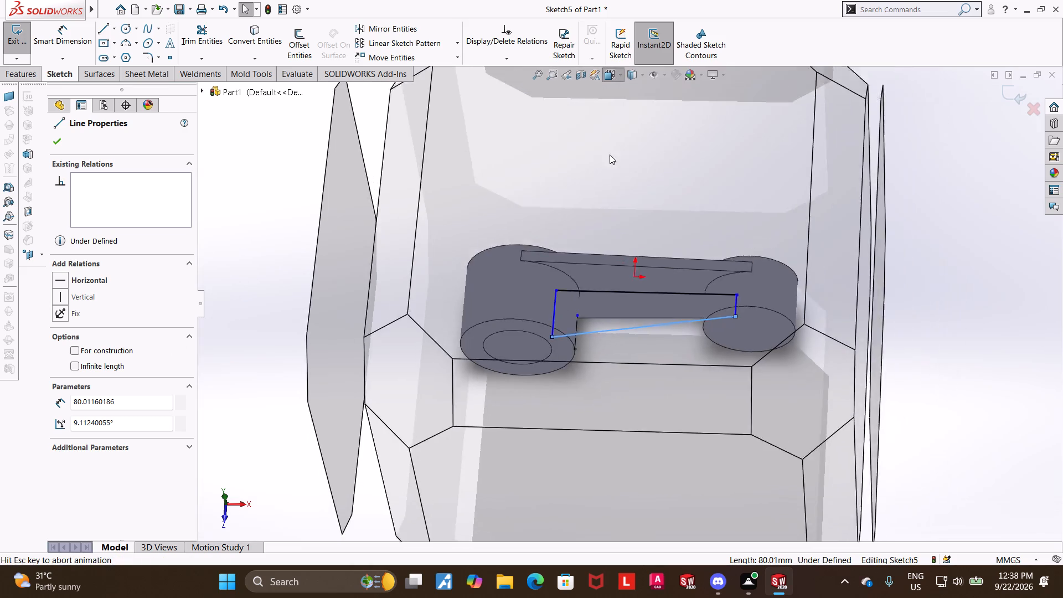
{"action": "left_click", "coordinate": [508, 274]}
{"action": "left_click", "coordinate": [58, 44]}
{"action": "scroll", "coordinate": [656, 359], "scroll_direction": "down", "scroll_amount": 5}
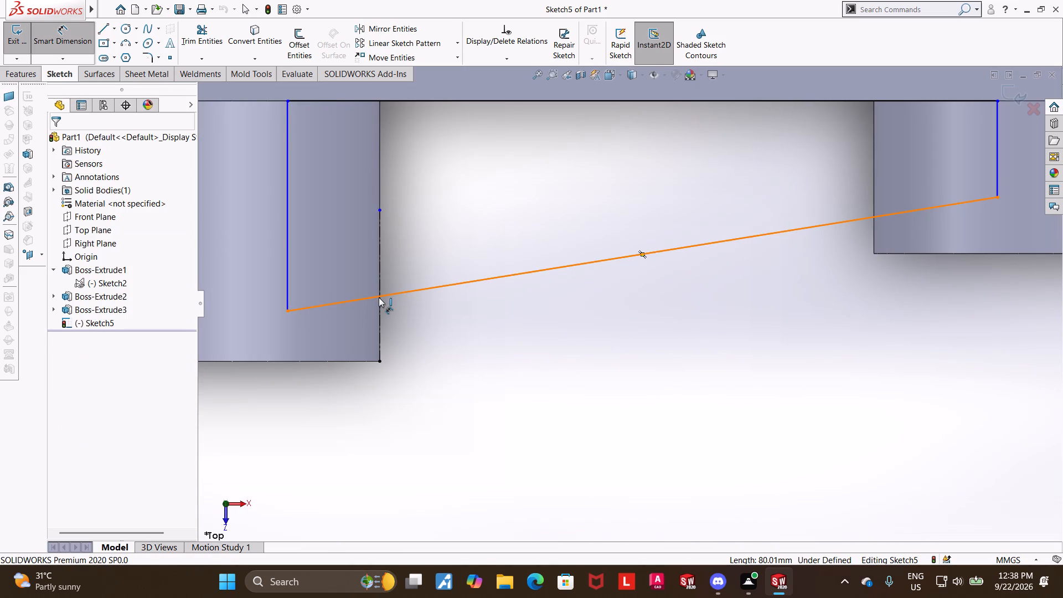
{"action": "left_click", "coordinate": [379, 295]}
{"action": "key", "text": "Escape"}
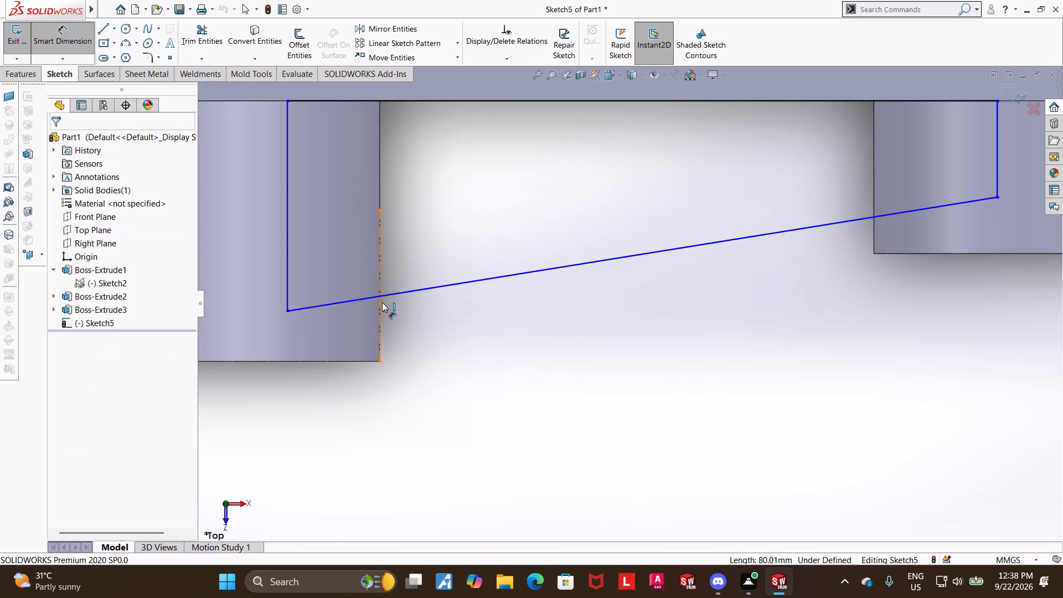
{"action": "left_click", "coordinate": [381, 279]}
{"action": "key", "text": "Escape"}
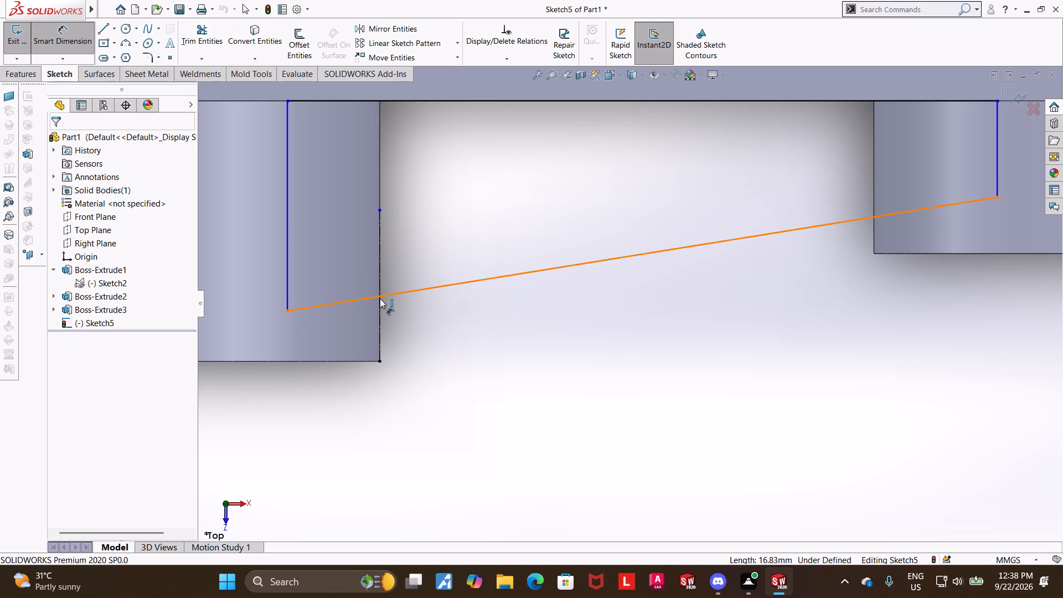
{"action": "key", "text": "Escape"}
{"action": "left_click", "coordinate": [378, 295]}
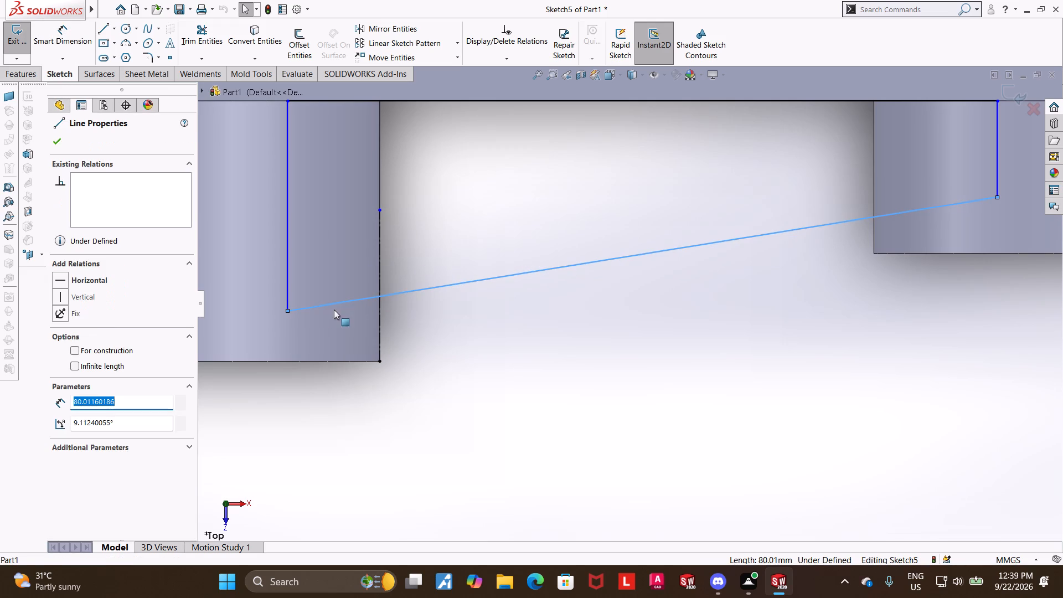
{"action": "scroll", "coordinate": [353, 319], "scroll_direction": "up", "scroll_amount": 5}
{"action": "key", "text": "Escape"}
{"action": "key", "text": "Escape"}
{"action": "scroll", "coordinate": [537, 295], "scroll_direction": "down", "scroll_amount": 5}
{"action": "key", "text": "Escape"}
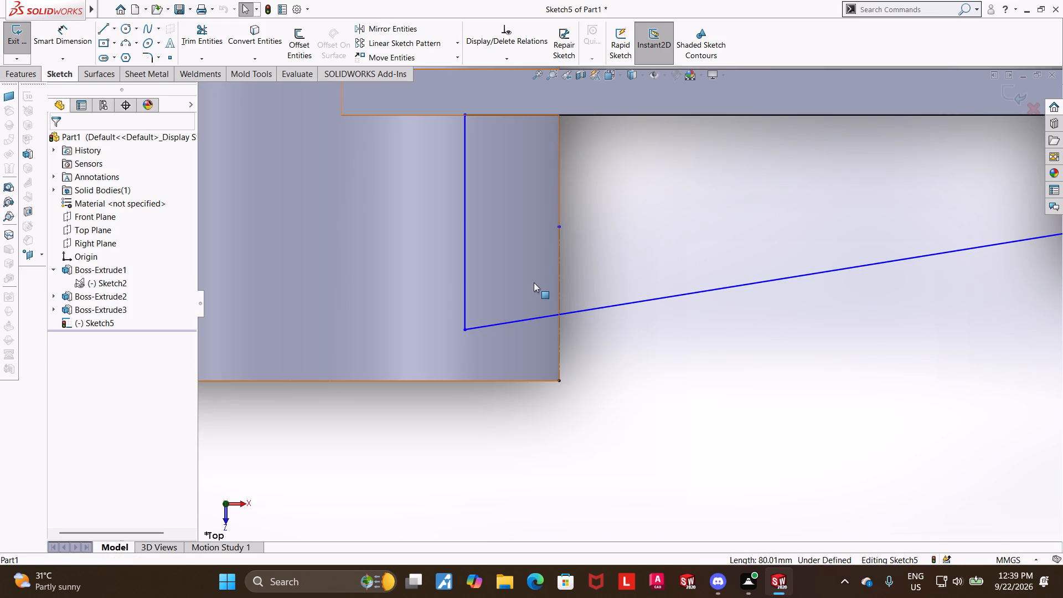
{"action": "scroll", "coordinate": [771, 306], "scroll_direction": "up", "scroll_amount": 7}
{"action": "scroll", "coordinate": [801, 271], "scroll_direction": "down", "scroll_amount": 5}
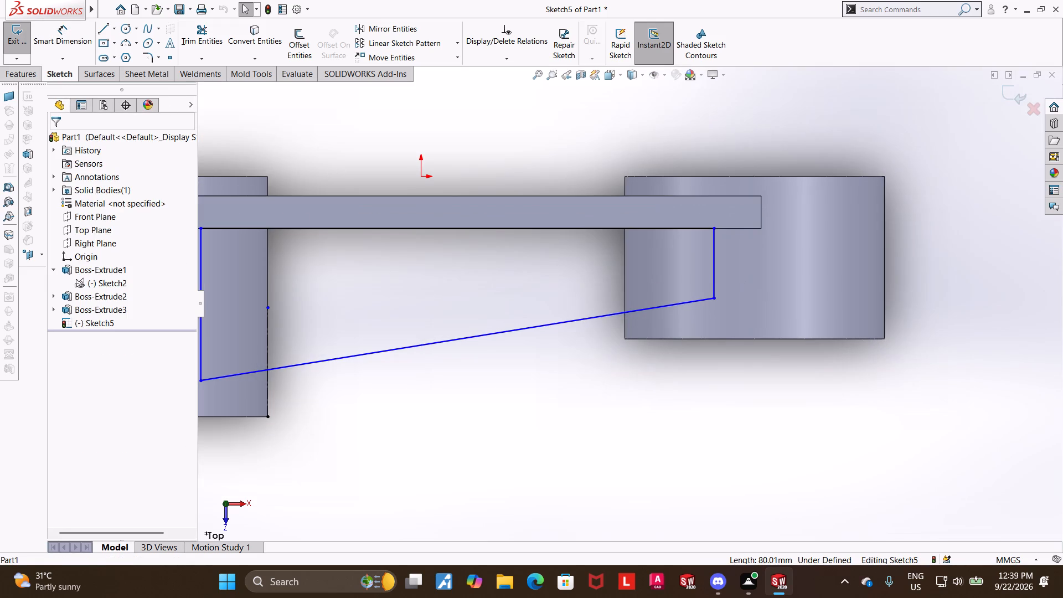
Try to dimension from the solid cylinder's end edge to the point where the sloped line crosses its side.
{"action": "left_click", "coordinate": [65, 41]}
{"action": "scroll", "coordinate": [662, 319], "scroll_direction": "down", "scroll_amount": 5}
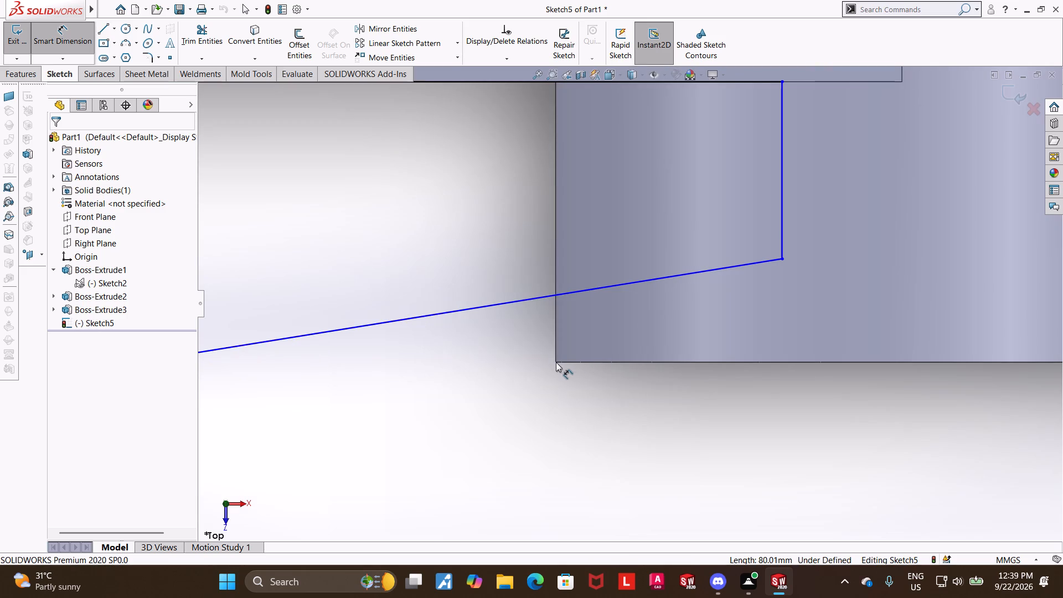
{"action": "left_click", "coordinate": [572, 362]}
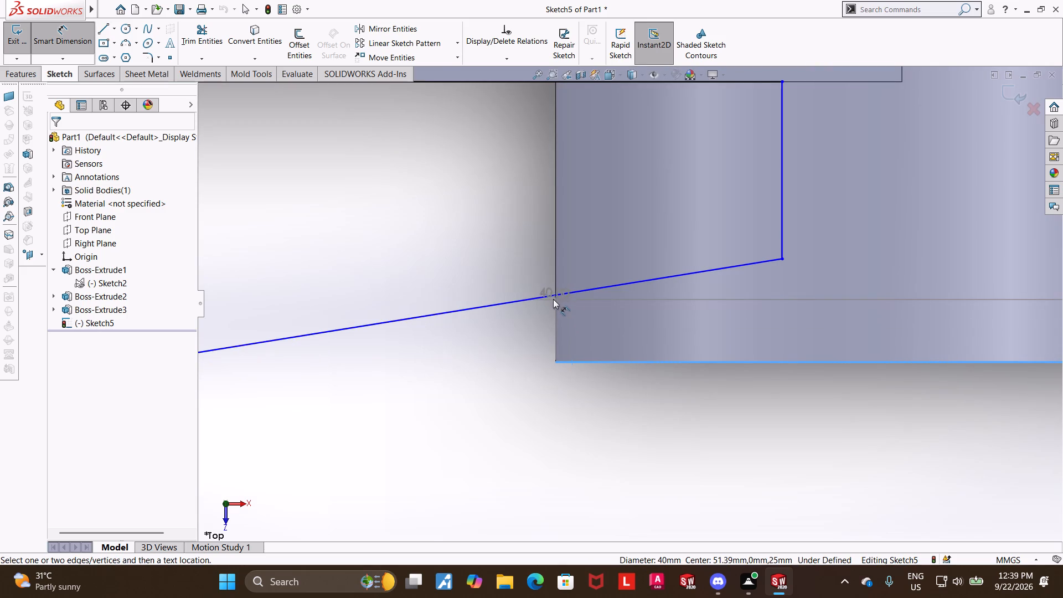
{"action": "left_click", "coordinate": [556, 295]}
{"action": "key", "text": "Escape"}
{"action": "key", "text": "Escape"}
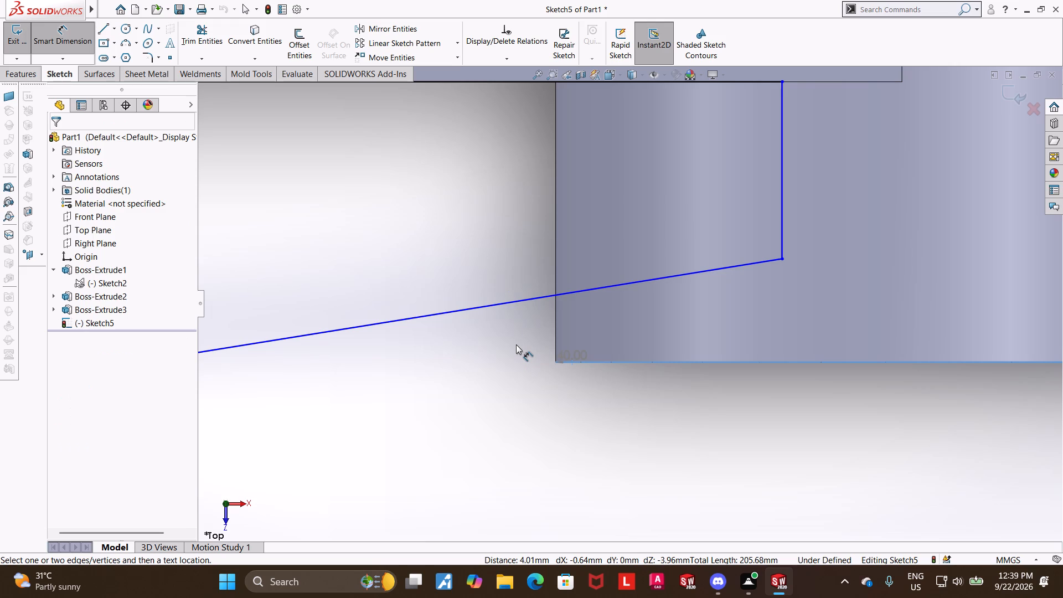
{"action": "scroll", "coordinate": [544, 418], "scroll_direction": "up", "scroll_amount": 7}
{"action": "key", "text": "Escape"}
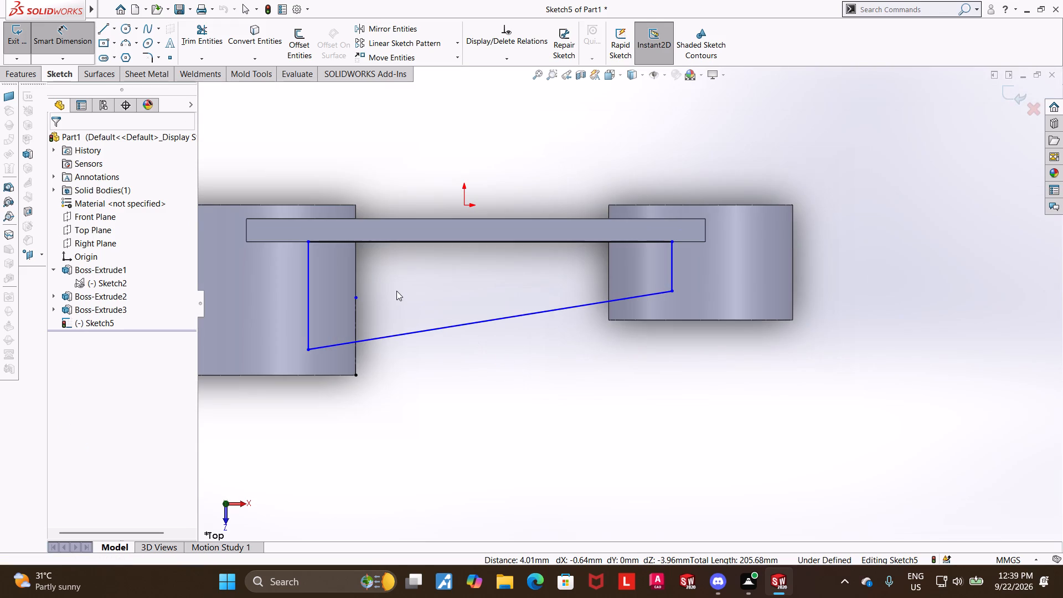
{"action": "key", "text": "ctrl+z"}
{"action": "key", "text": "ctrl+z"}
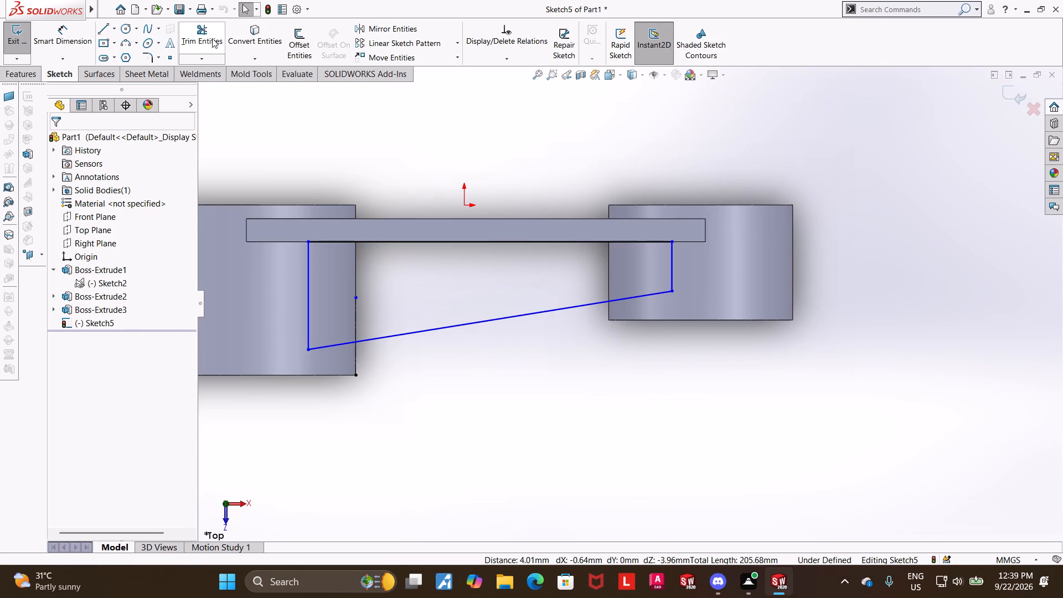
Trim away the profile's sloped line and both of its side lines, keeping the line along the web's face.
{"action": "left_click", "coordinate": [215, 37]}
{"action": "left_click_drag", "start_coordinate": [287, 301], "coordinate": [546, 278]}
{"action": "left_click_drag", "start_coordinate": [678, 265], "coordinate": [637, 260]}
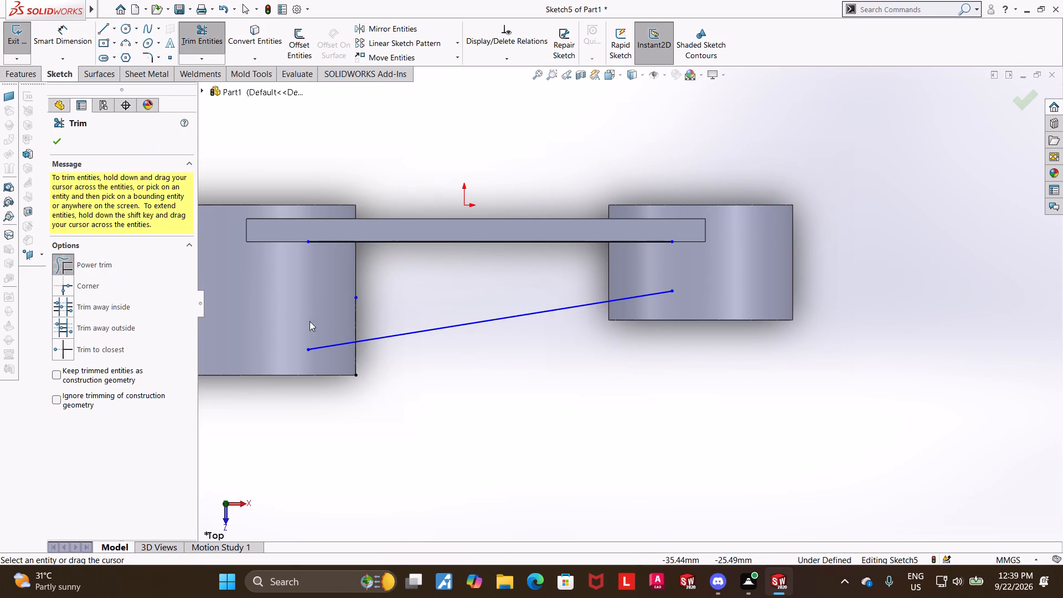
{"action": "left_click_drag", "start_coordinate": [321, 319], "coordinate": [344, 360]}
{"action": "left_click_drag", "start_coordinate": [519, 273], "coordinate": [538, 343]}
{"action": "key", "text": "Escape"}
Shorten the line along the web's face so its ends meet the inner side edges of the hollow boss and solid cylinder.
{"action": "scroll", "coordinate": [377, 305], "scroll_direction": "down", "scroll_amount": 5}
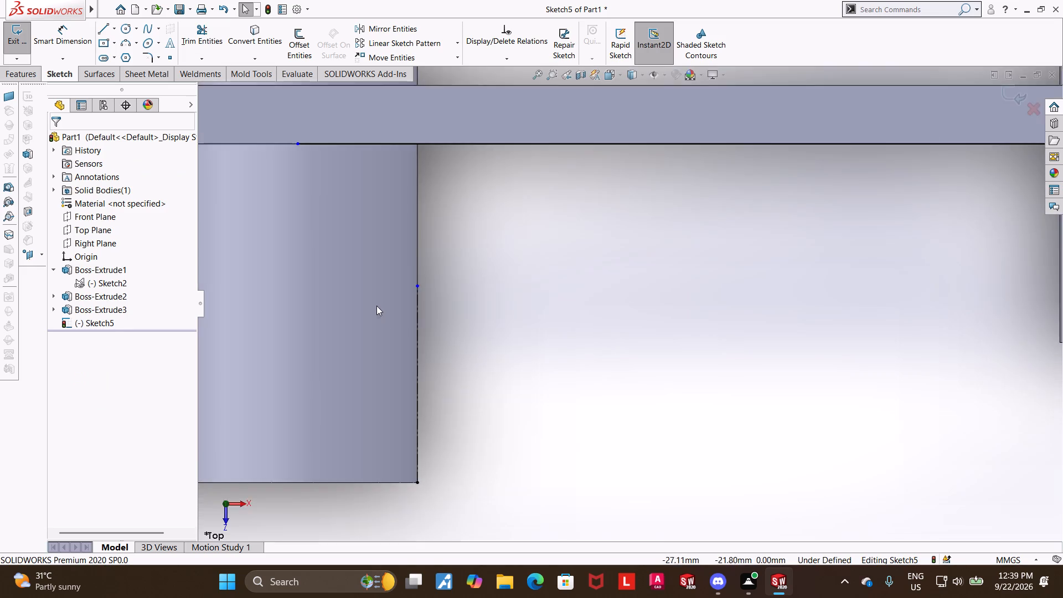
{"action": "scroll", "coordinate": [387, 315], "scroll_direction": "up", "scroll_amount": 6}
{"action": "scroll", "coordinate": [607, 254], "scroll_direction": "down", "scroll_amount": 6}
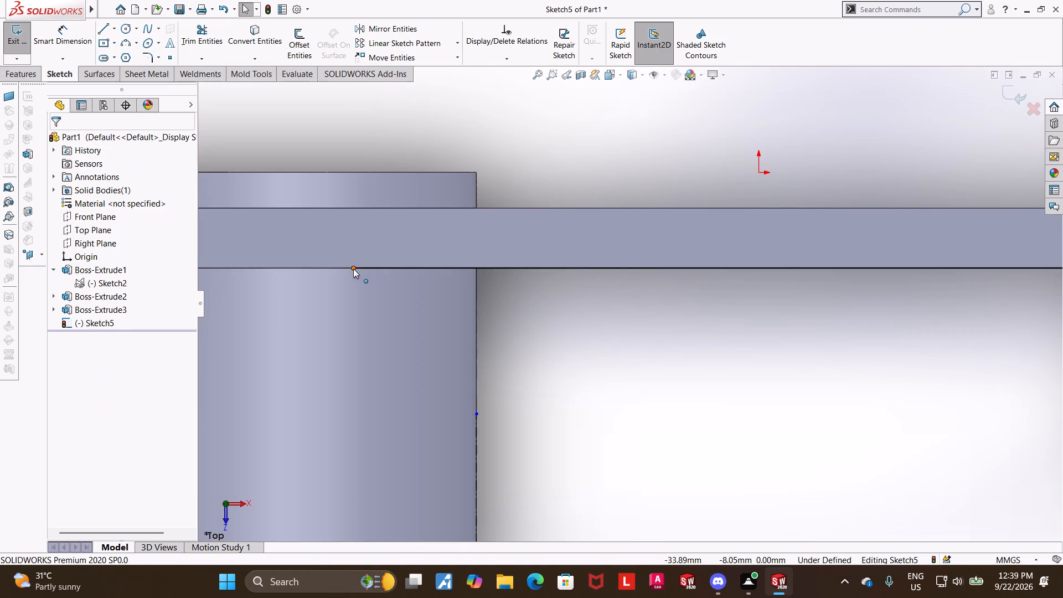
{"action": "left_click_drag", "start_coordinate": [353, 269], "coordinate": [475, 274]}
{"action": "scroll", "coordinate": [494, 275], "scroll_direction": "up", "scroll_amount": 5}
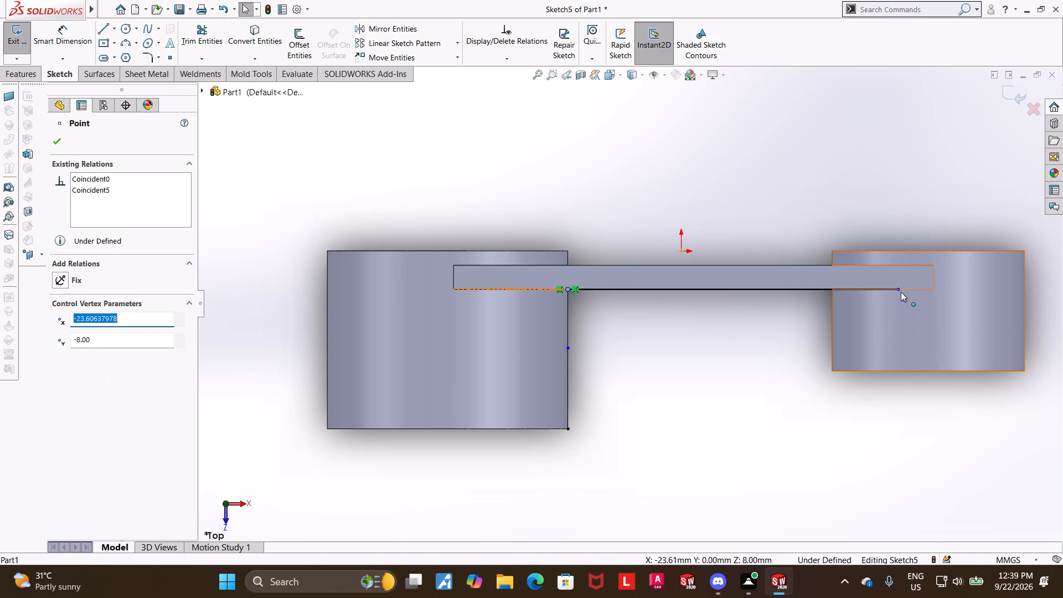
{"action": "left_click_drag", "start_coordinate": [899, 290], "coordinate": [832, 290]}
{"action": "key", "text": "Escape"}
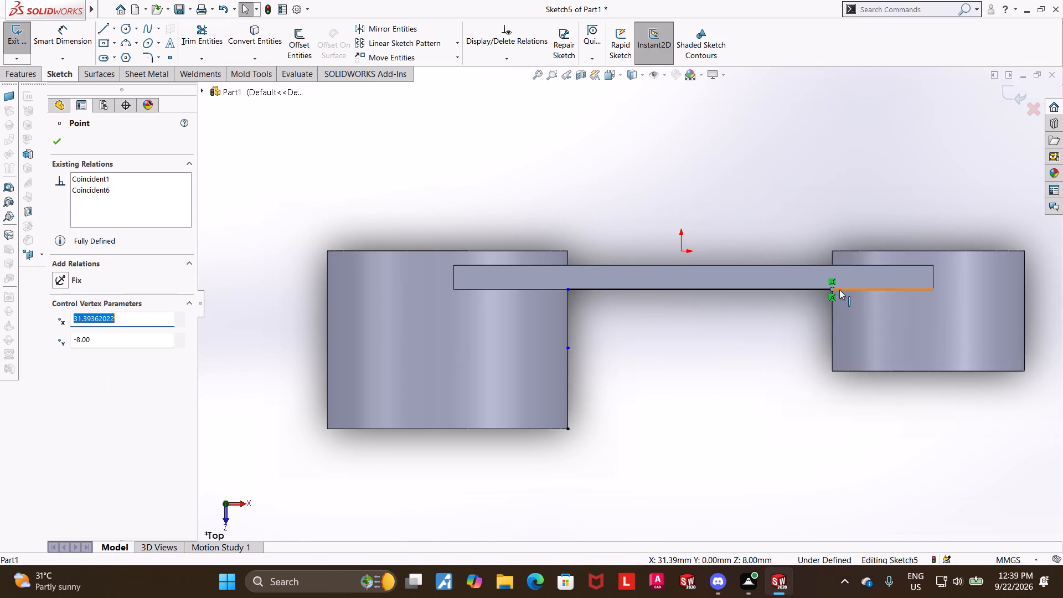
{"action": "scroll", "coordinate": [839, 290], "scroll_direction": "down", "scroll_amount": 6}
{"action": "key", "text": "Escape"}
{"action": "scroll", "coordinate": [452, 218], "scroll_direction": "up", "scroll_amount": 6}
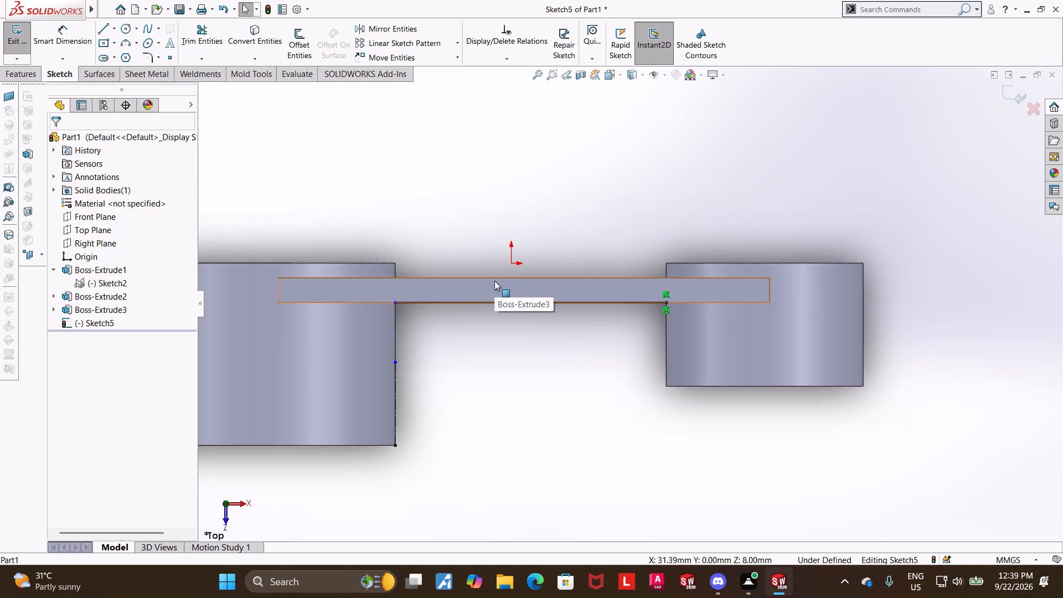
Trim away the vertical construction line on the hollow boss's inner side edge.
{"action": "left_click", "coordinate": [110, 23]}
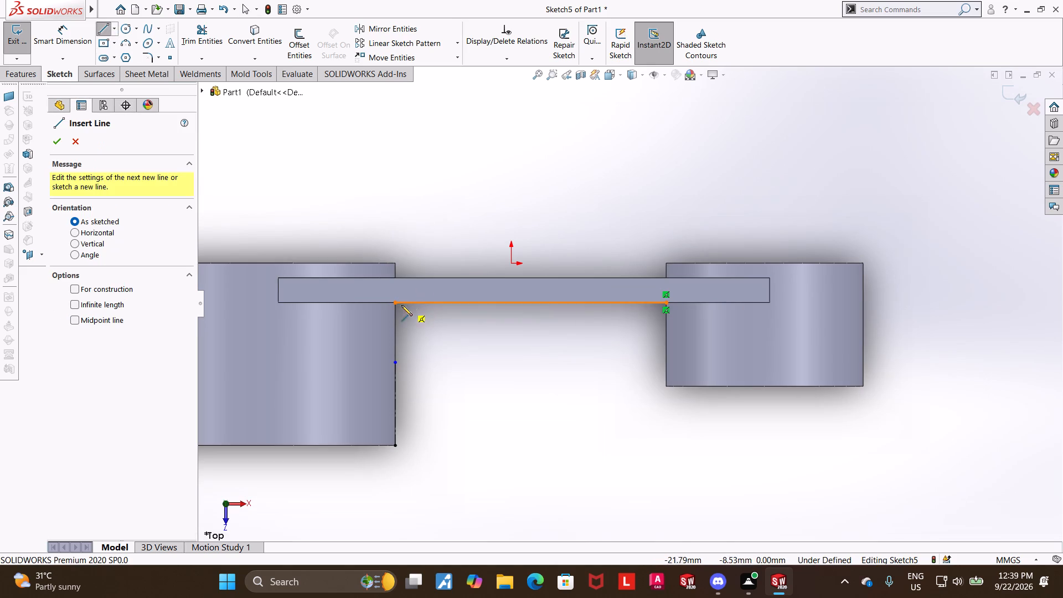
{"action": "key", "text": "Escape"}
{"action": "left_click", "coordinate": [193, 44]}
{"action": "left_click_drag", "start_coordinate": [508, 386], "coordinate": [352, 409]}
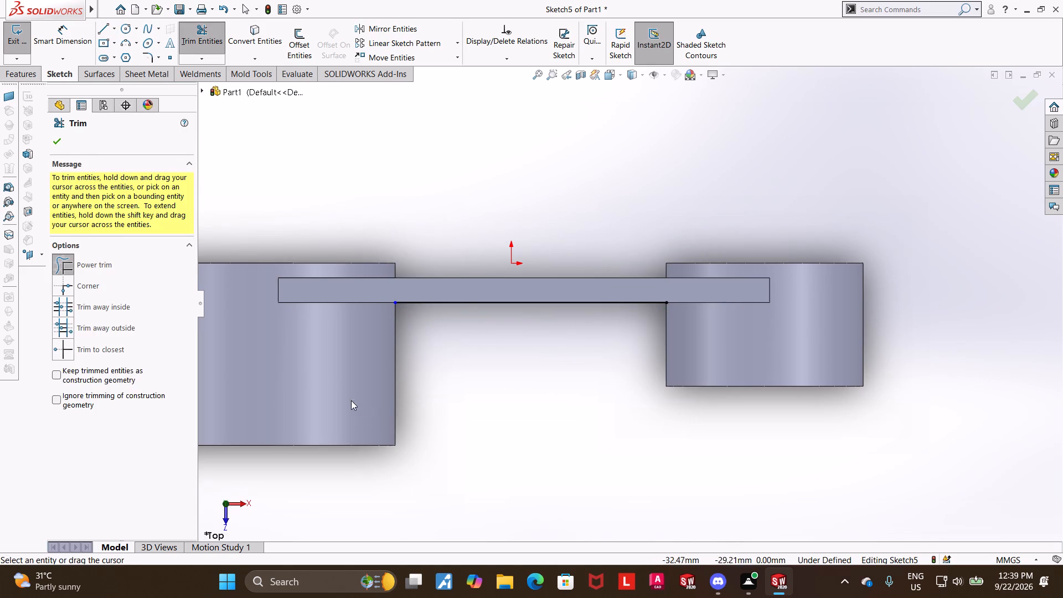
{"action": "key", "text": "Escape"}
Close the profile with lines along both cylinders' inner side edges, joined by a sloped line about 56 mm long.
{"action": "left_click", "coordinate": [111, 25]}
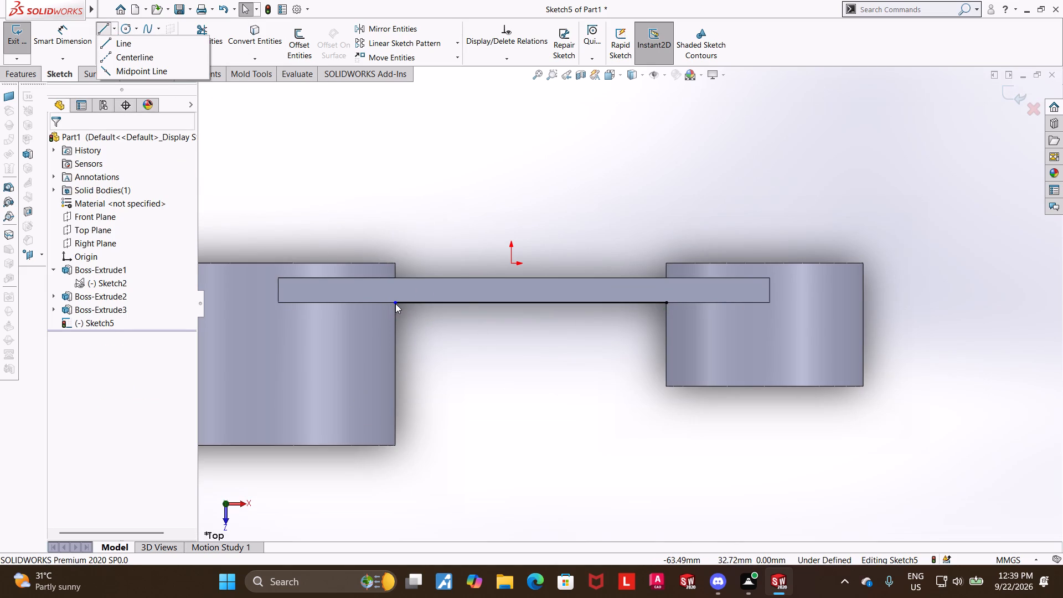
{"action": "left_click", "coordinate": [106, 28]}
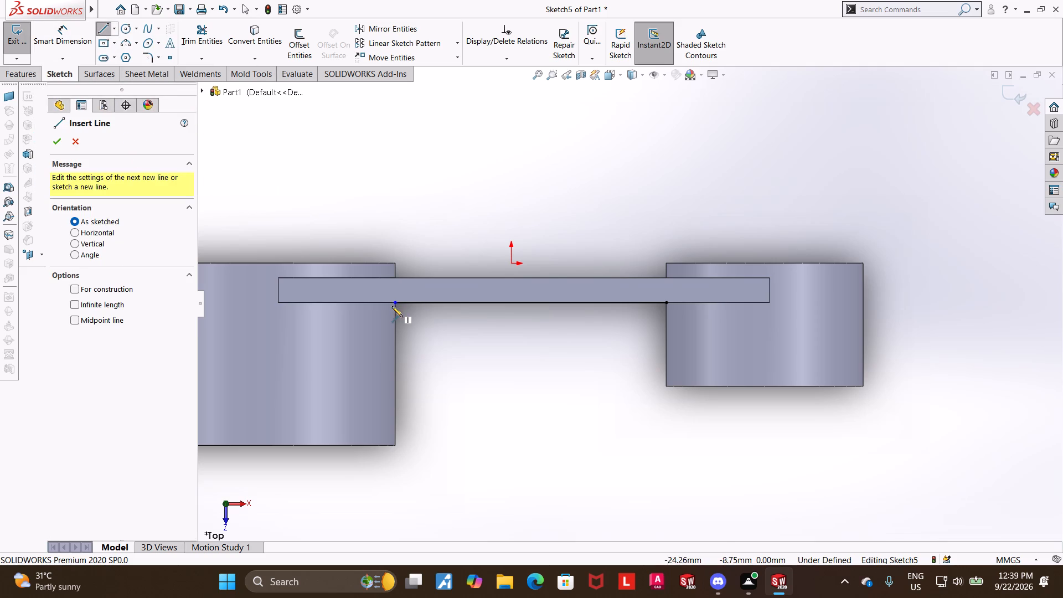
{"action": "left_click", "coordinate": [394, 302]}
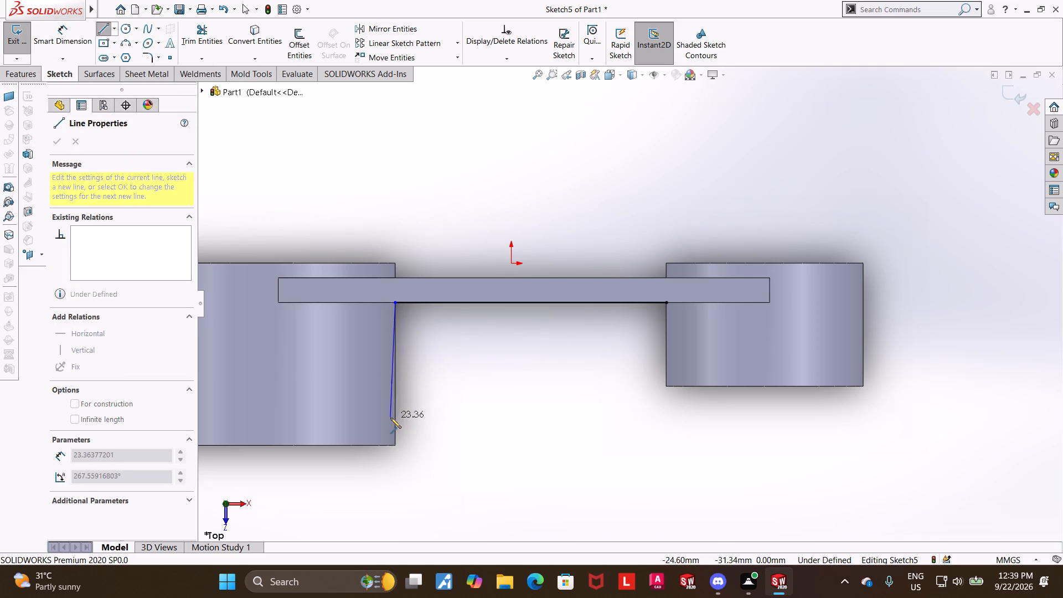
{"action": "left_click", "coordinate": [394, 422]}
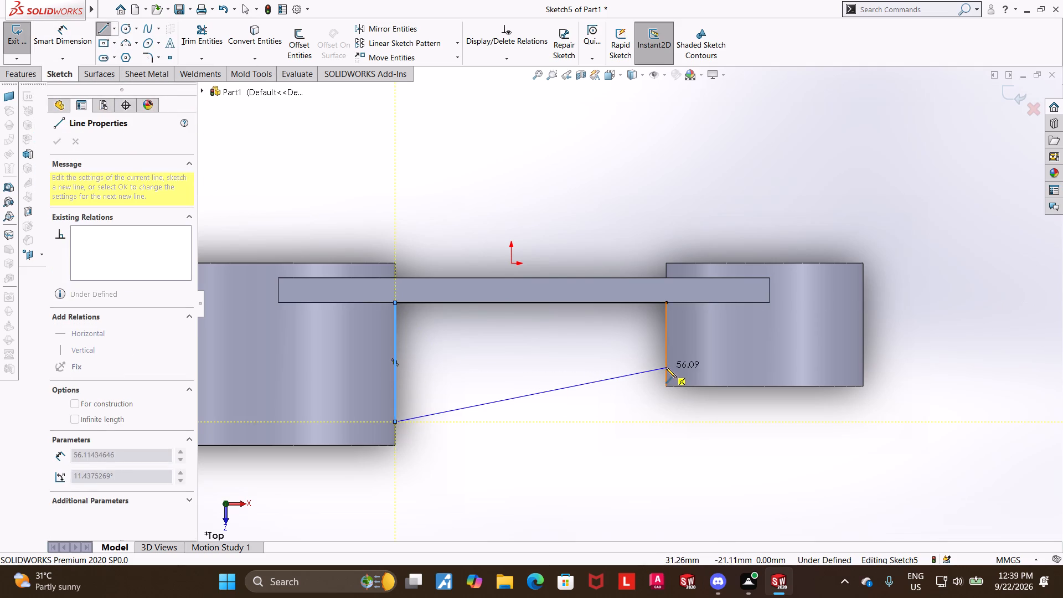
{"action": "left_click", "coordinate": [665, 367]}
{"action": "left_click", "coordinate": [669, 302]}
{"action": "key", "text": "Escape"}
{"action": "key", "text": "Escape"}
{"action": "key", "text": "Escape"}
{"action": "key", "text": "Escape"}
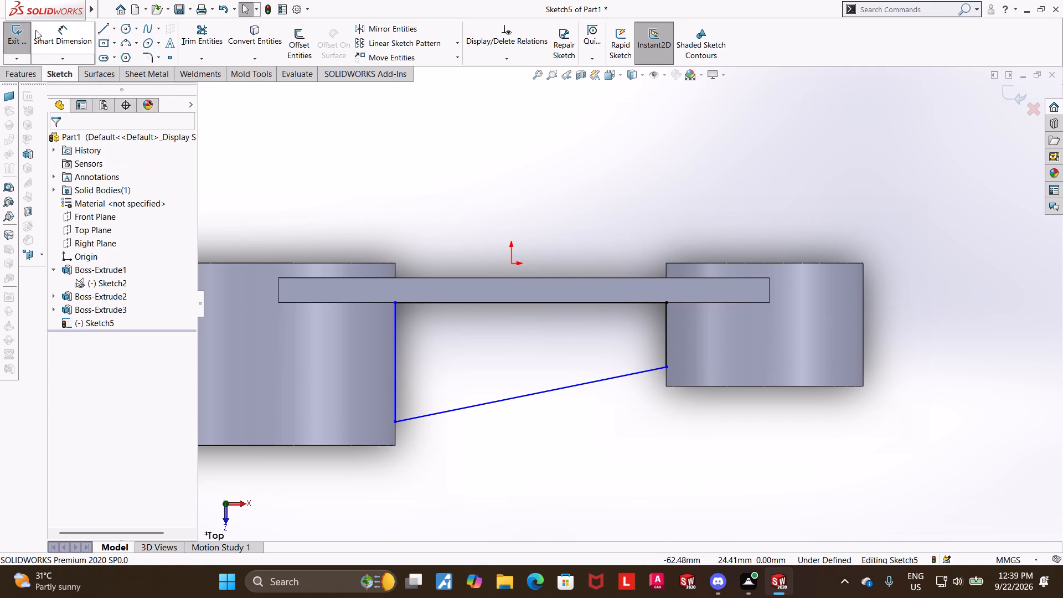
Dimension the sloped line's endpoint on the solid cylinder 3 mm from that cylinder's end face.
{"action": "left_click", "coordinate": [46, 30]}
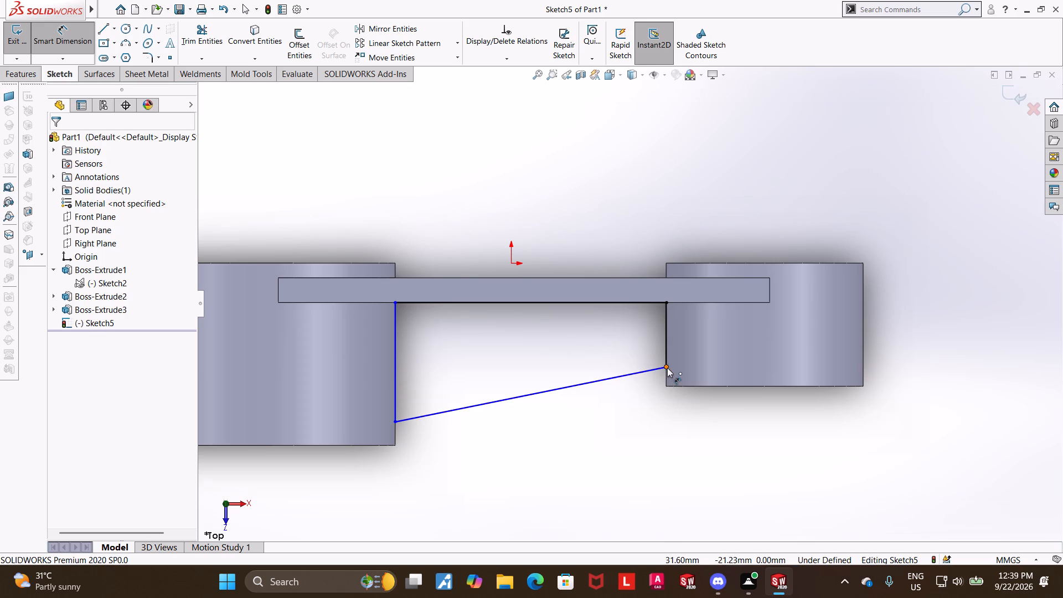
{"action": "left_click", "coordinate": [683, 385]}
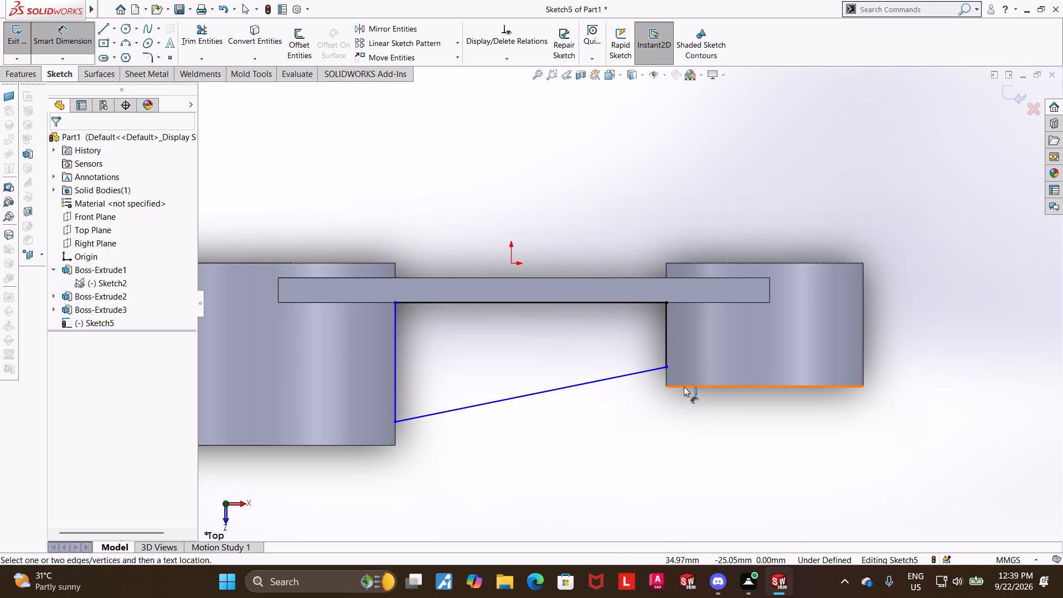
{"action": "left_click", "coordinate": [684, 386]}
{"action": "left_click", "coordinate": [668, 369]}
{"action": "left_click", "coordinate": [687, 376]}
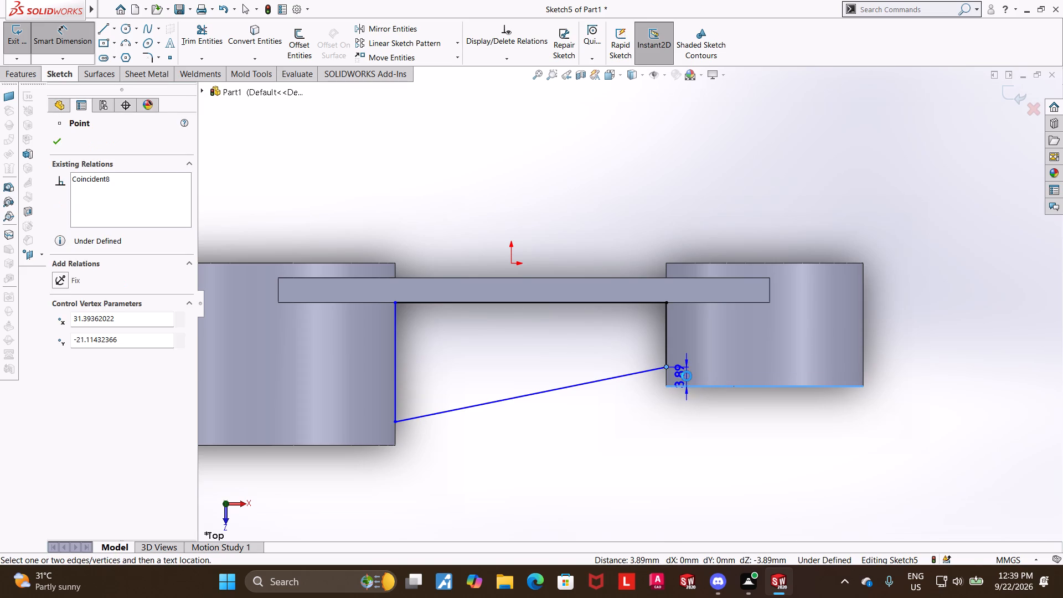
{"action": "key", "text": "3"}
{"action": "key", "text": "Return"}
{"action": "key", "text": "Escape"}
{"action": "key", "text": "Escape"}
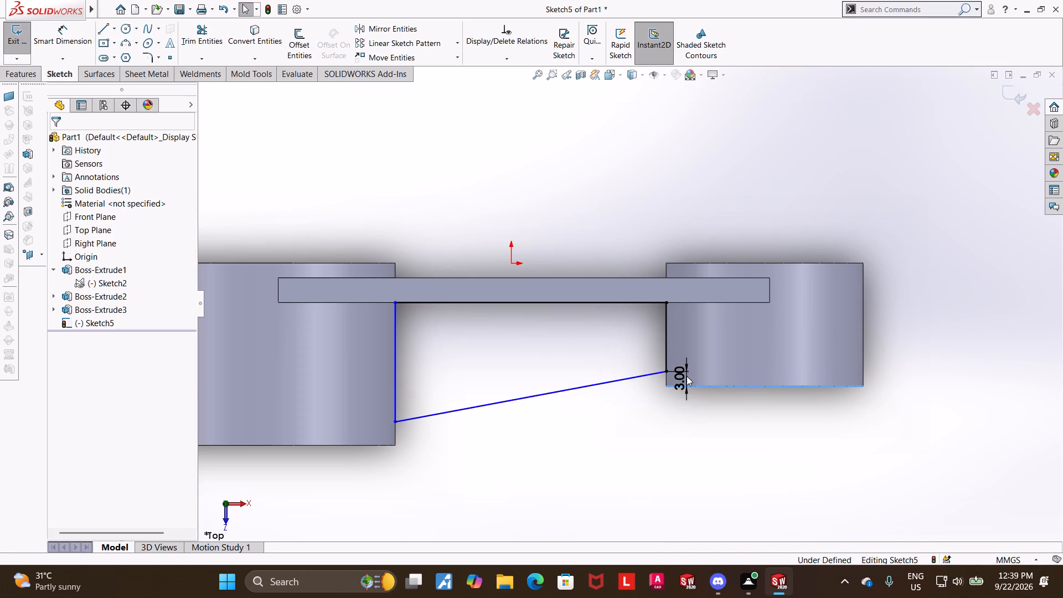
Dimension the sloped line's endpoint on the hollow boss 3 mm from the boss's end face.
{"action": "left_click", "coordinate": [55, 43]}
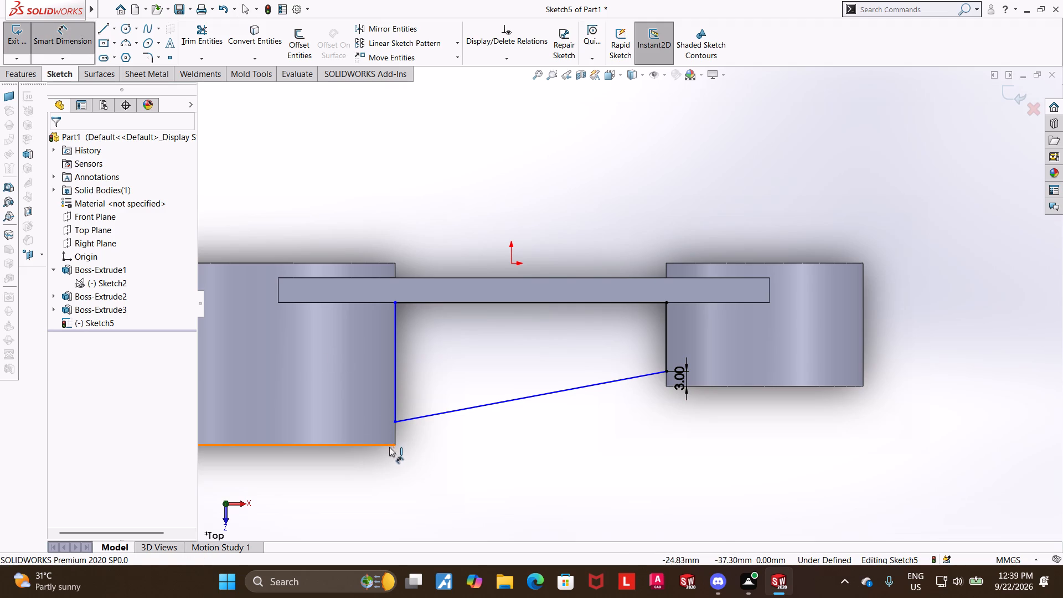
{"action": "left_click", "coordinate": [389, 447]}
{"action": "left_click", "coordinate": [396, 420]}
{"action": "left_click", "coordinate": [363, 426]}
{"action": "key", "text": "3"}
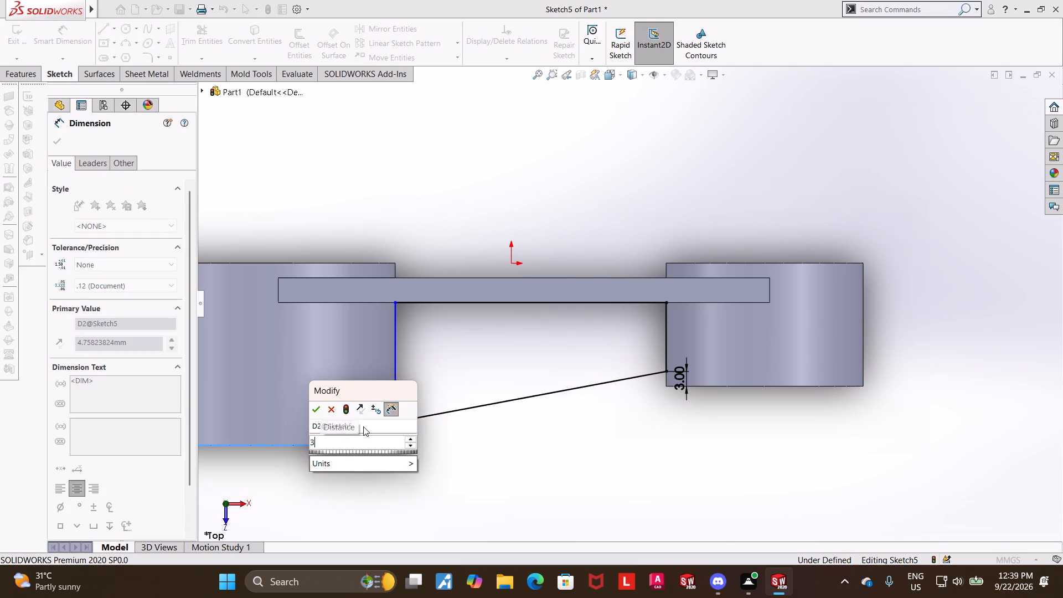
{"action": "key", "text": "Return"}
{"action": "key", "text": "Escape"}
{"action": "key", "text": "Escape"}
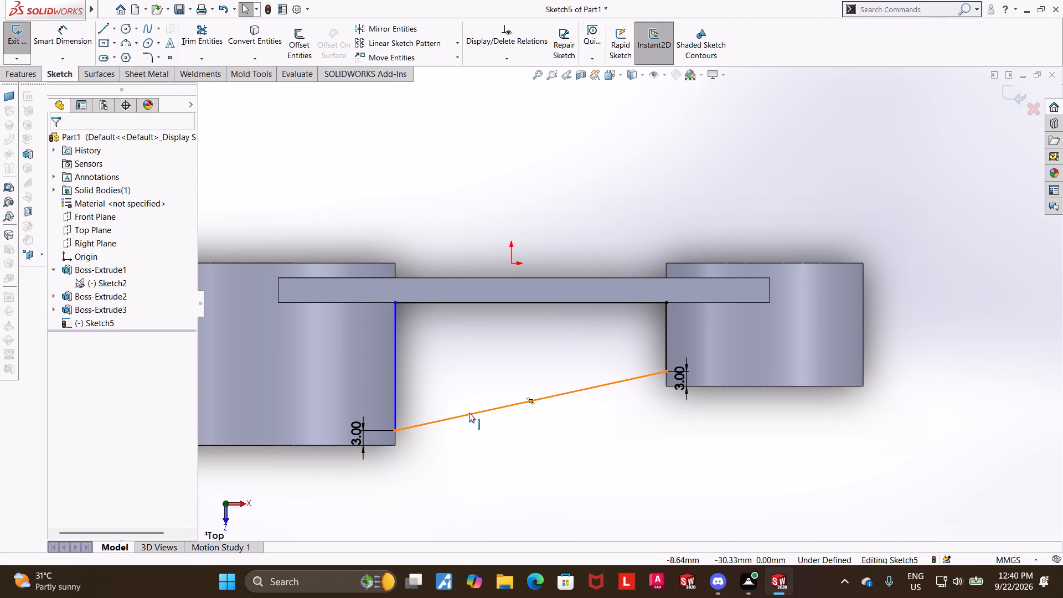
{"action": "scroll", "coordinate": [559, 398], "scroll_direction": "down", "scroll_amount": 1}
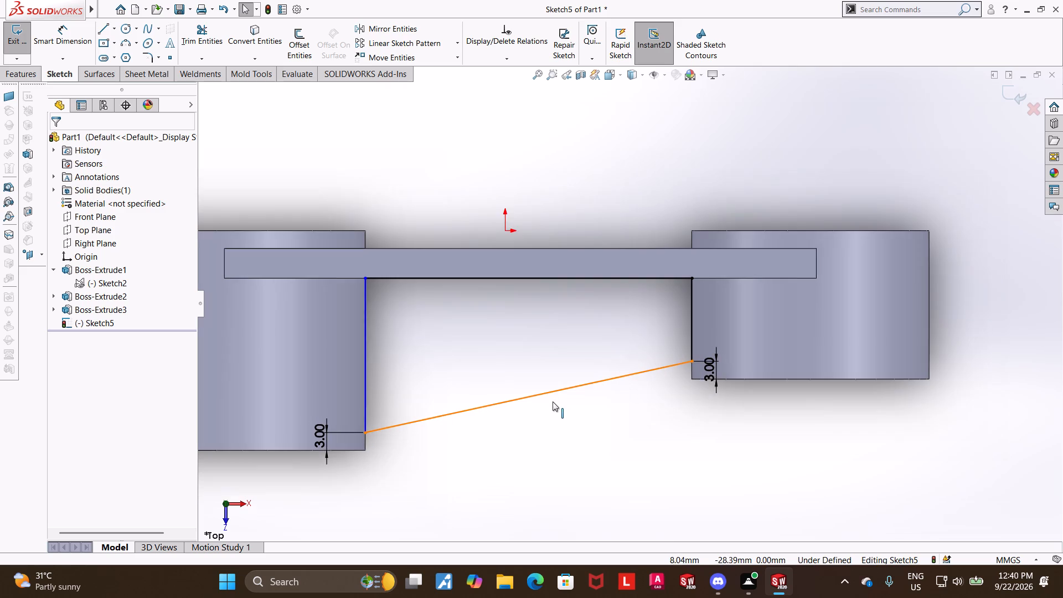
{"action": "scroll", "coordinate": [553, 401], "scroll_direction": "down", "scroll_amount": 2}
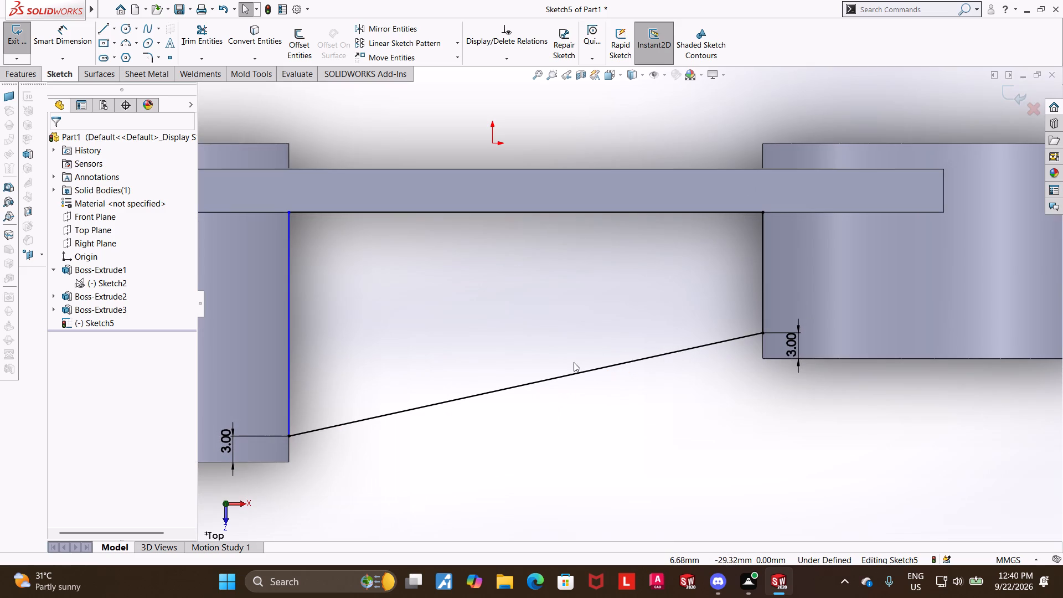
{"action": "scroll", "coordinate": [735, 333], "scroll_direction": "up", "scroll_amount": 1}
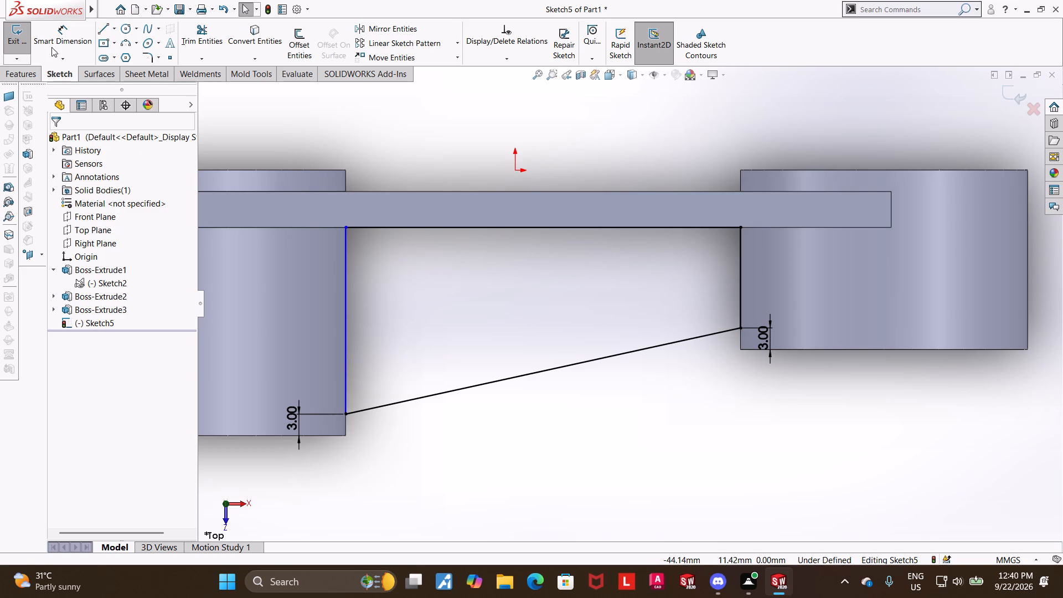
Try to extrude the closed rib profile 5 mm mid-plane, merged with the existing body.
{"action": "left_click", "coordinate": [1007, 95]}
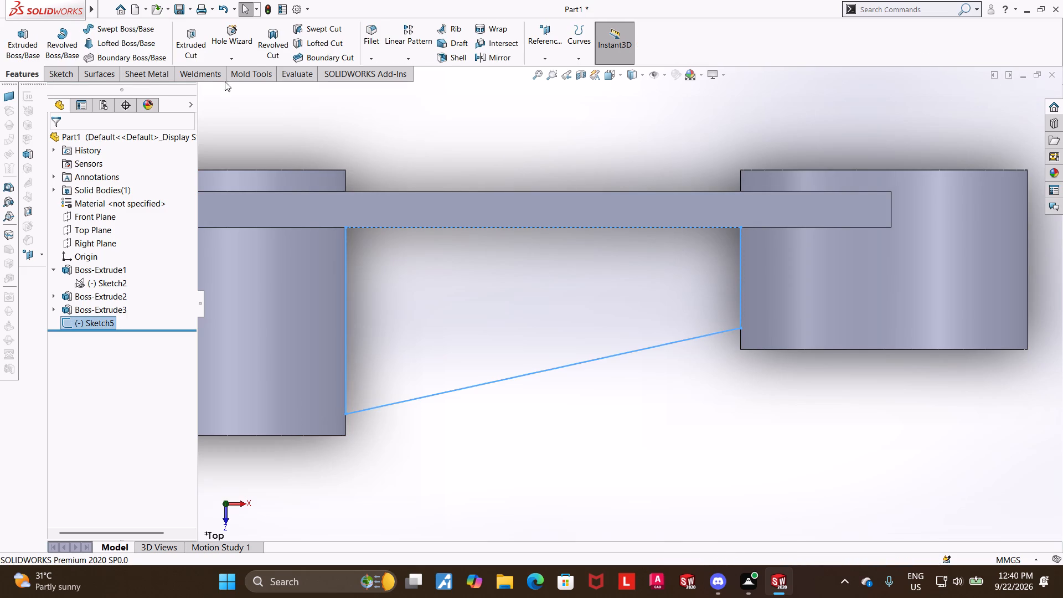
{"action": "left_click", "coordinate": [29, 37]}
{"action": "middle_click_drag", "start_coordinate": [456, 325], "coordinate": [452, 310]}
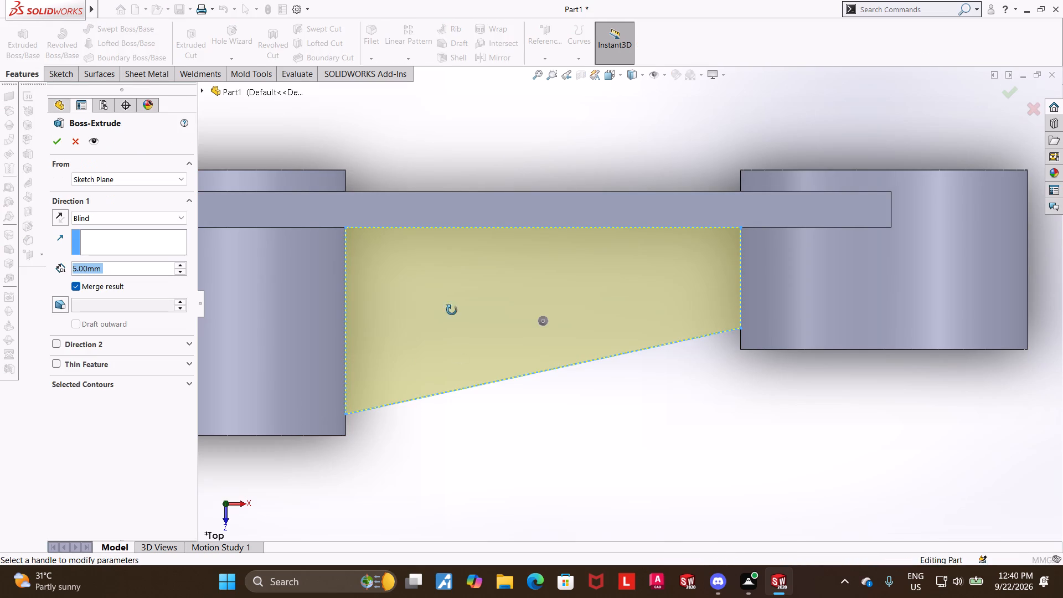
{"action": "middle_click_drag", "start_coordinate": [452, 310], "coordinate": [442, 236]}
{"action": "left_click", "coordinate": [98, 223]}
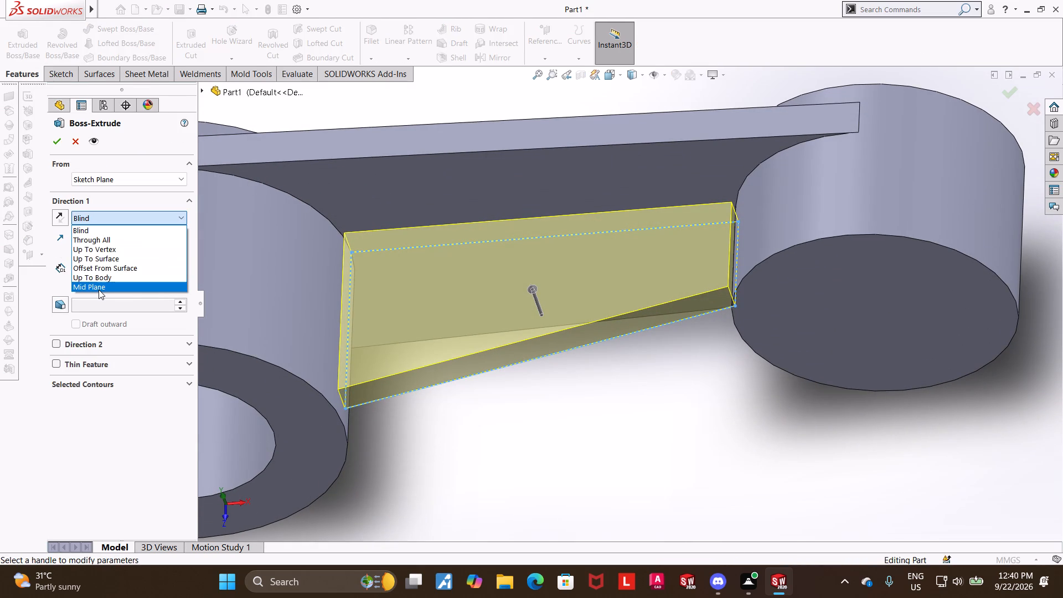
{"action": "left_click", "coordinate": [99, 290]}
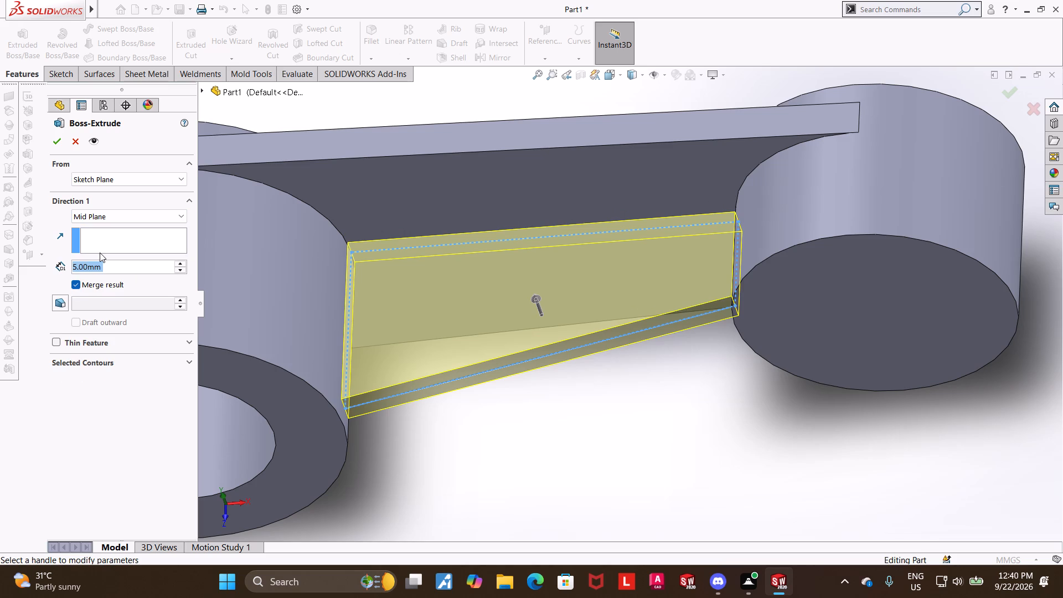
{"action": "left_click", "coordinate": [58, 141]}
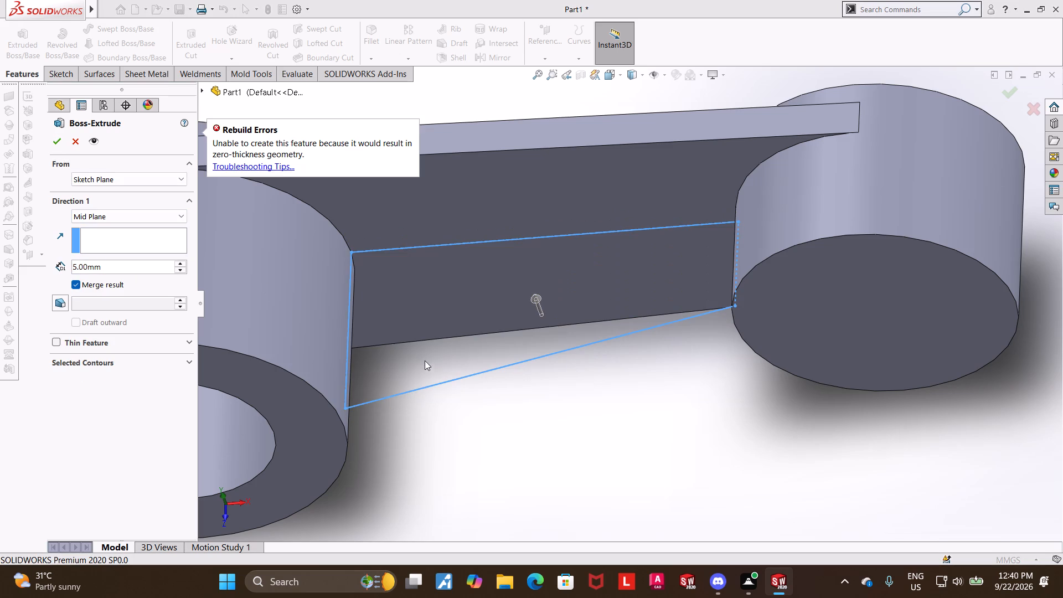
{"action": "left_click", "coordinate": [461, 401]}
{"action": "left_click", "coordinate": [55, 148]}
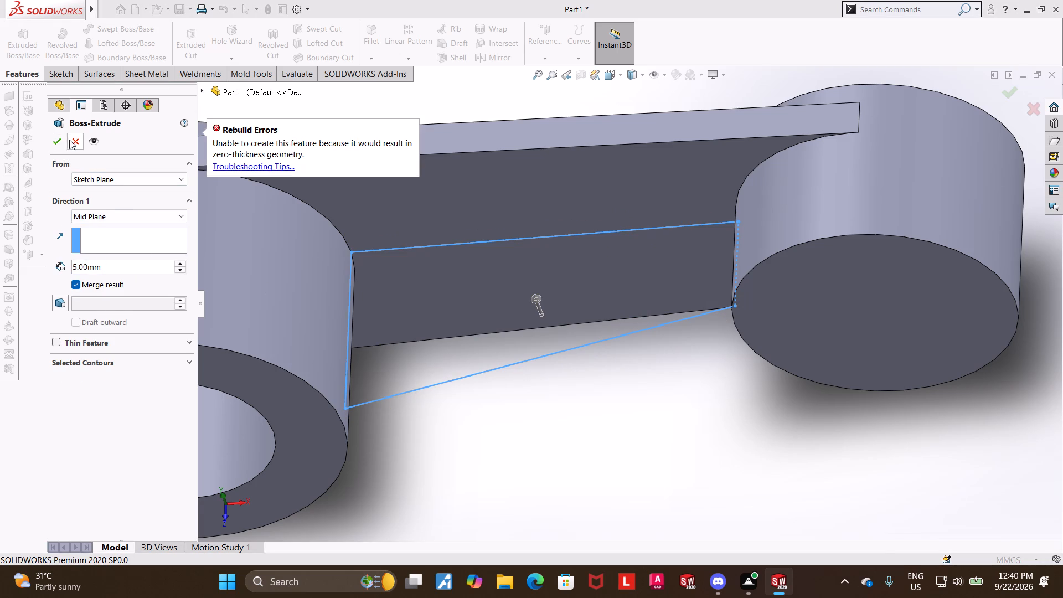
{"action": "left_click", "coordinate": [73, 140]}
Reopen the rib profile sketch and trim away both vertical side lines along the hollow boss and solid cylinder.
{"action": "left_click", "coordinate": [105, 327]}
{"action": "left_click", "coordinate": [119, 296]}
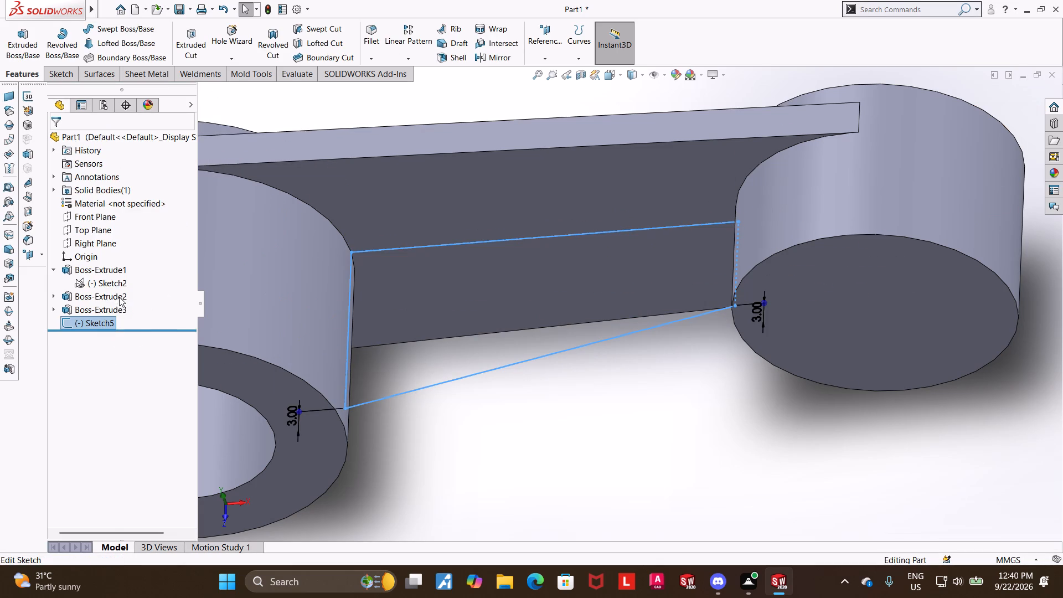
{"action": "left_click", "coordinate": [520, 476]}
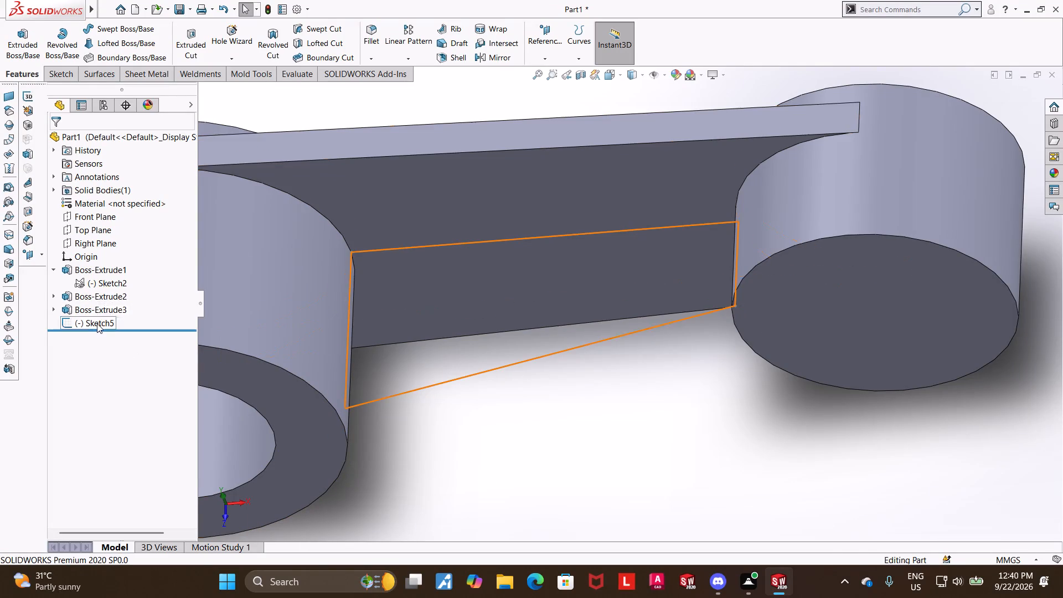
{"action": "left_click", "coordinate": [97, 323]}
{"action": "left_click", "coordinate": [107, 297]}
{"action": "left_click", "coordinate": [115, 322]}
{"action": "left_click", "coordinate": [137, 307]}
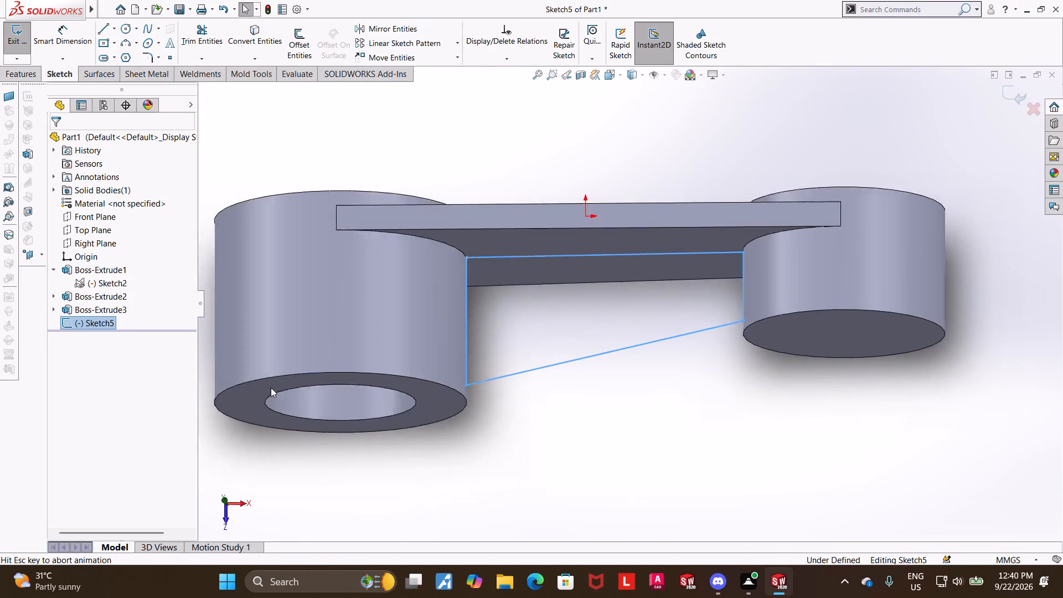
{"action": "scroll", "coordinate": [561, 334], "scroll_direction": "down", "scroll_amount": 3}
{"action": "left_click_drag", "start_coordinate": [554, 350], "coordinate": [545, 350]}
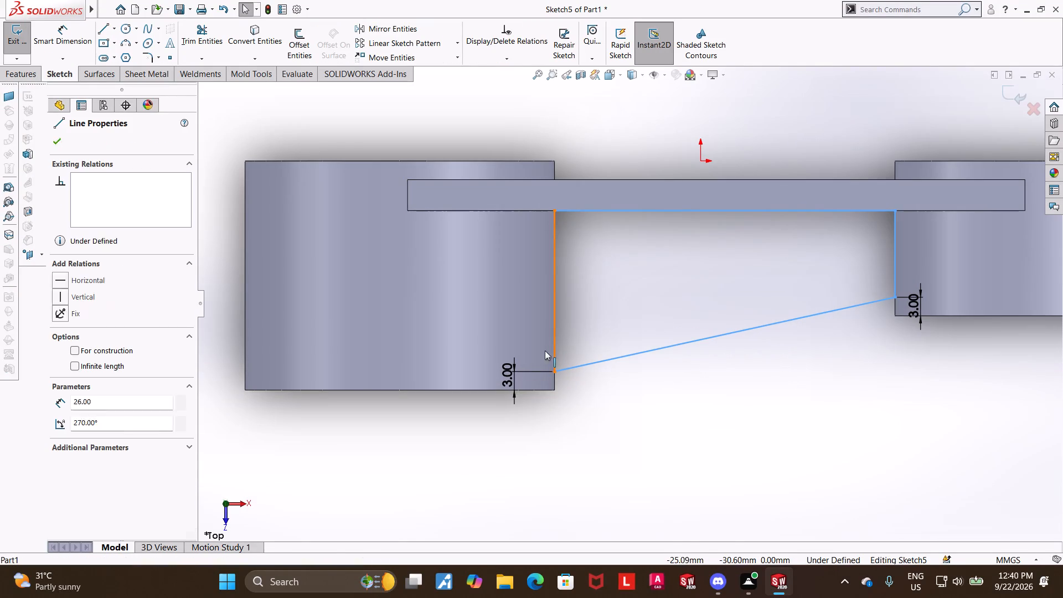
{"action": "left_click_drag", "start_coordinate": [545, 350], "coordinate": [530, 350]}
{"action": "scroll", "coordinate": [635, 329], "scroll_direction": "down", "scroll_amount": 4}
{"action": "left_click", "coordinate": [670, 477]}
{"action": "scroll", "coordinate": [670, 473], "scroll_direction": "up", "scroll_amount": 3}
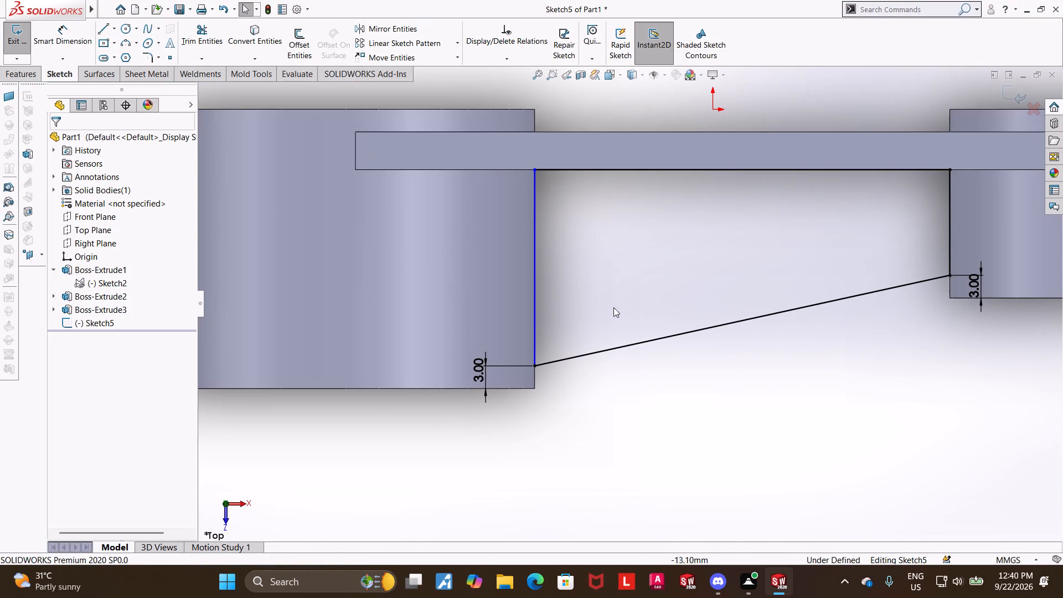
{"action": "left_click", "coordinate": [213, 40]}
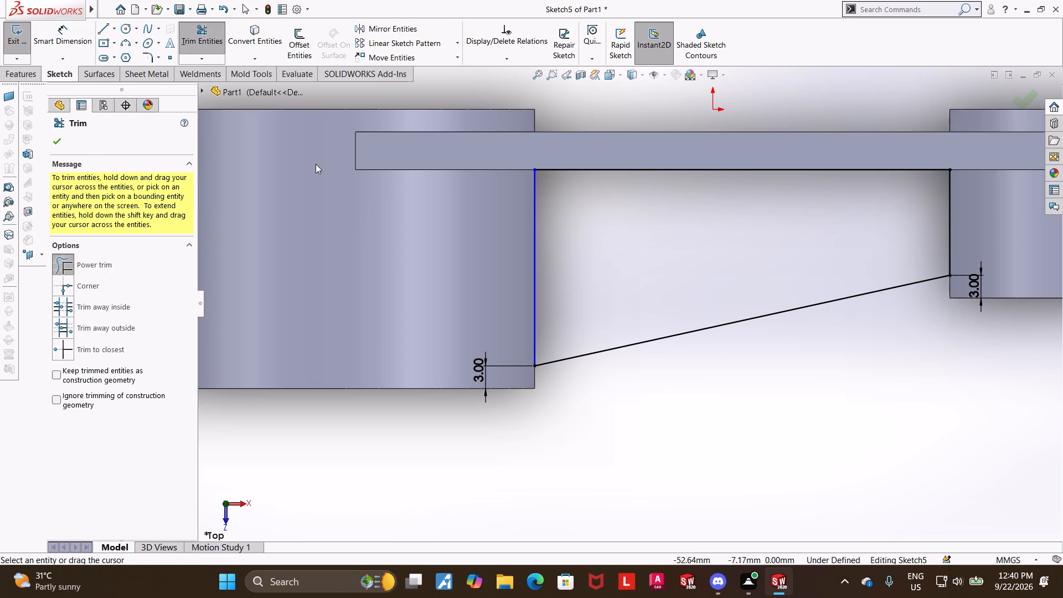
{"action": "left_click_drag", "start_coordinate": [568, 236], "coordinate": [430, 261]}
{"action": "left_click_drag", "start_coordinate": [979, 212], "coordinate": [918, 214]}
{"action": "key", "text": "Escape"}
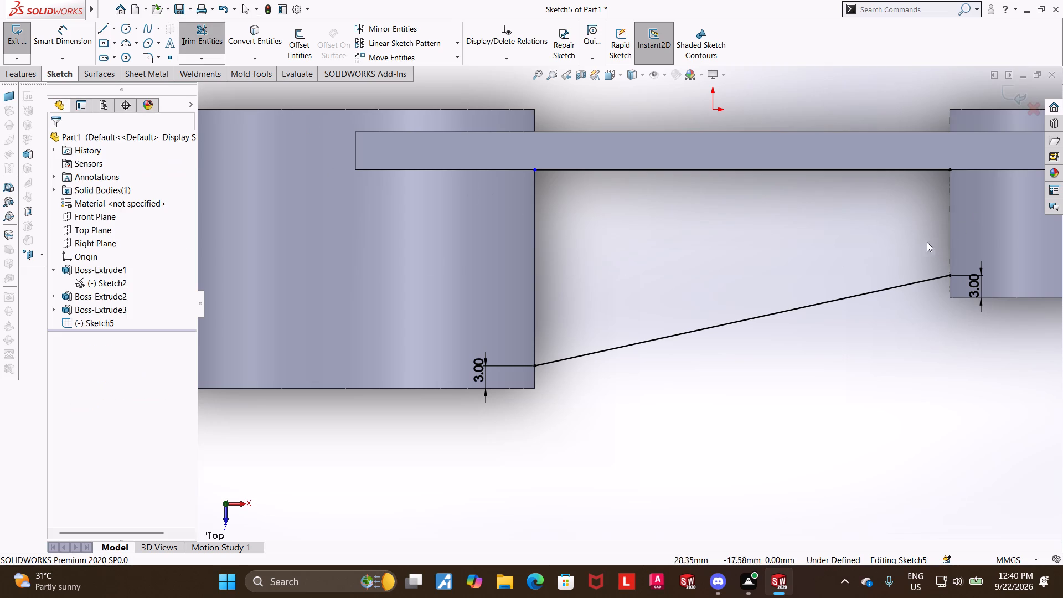
Extend the horizontal line along the web about 4.5 mm past the boss edge into the hollow boss.
{"action": "scroll", "coordinate": [813, 313], "scroll_direction": "down", "scroll_amount": 5}
{"action": "scroll", "coordinate": [182, 151], "scroll_direction": "up", "scroll_amount": 12}
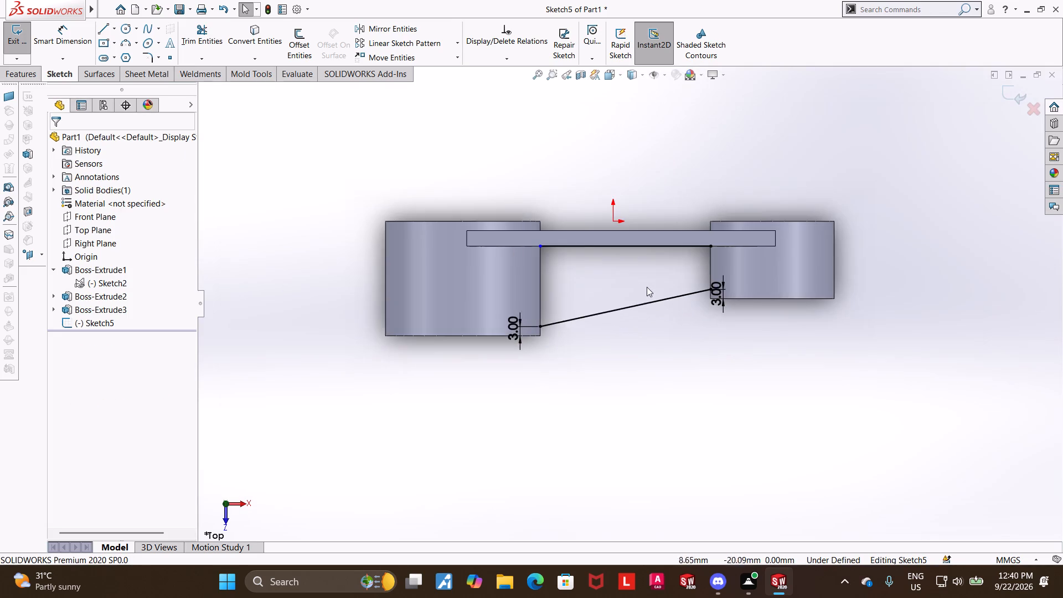
{"action": "scroll", "coordinate": [644, 289], "scroll_direction": "down", "scroll_amount": 3}
{"action": "key", "text": "Escape"}
{"action": "left_click_drag", "start_coordinate": [460, 215], "coordinate": [450, 215]}
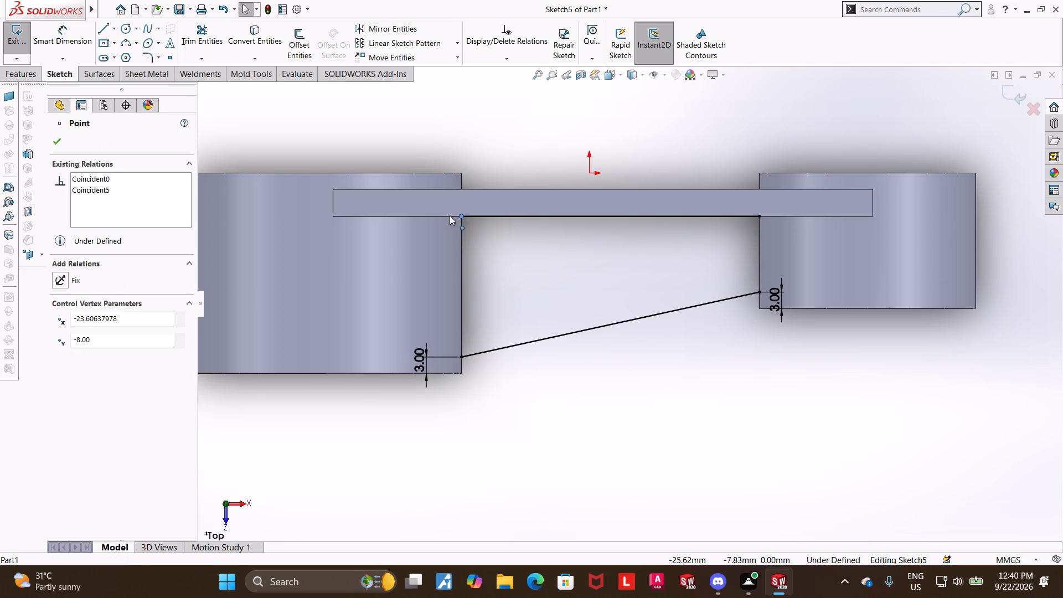
{"action": "left_click_drag", "start_coordinate": [450, 215], "coordinate": [437, 214]}
Delete all relations on the horizontal line's endpoint at the solid cylinder and extend it about 4 mm into that cylinder.
{"action": "left_click_drag", "start_coordinate": [761, 219], "coordinate": [790, 218]}
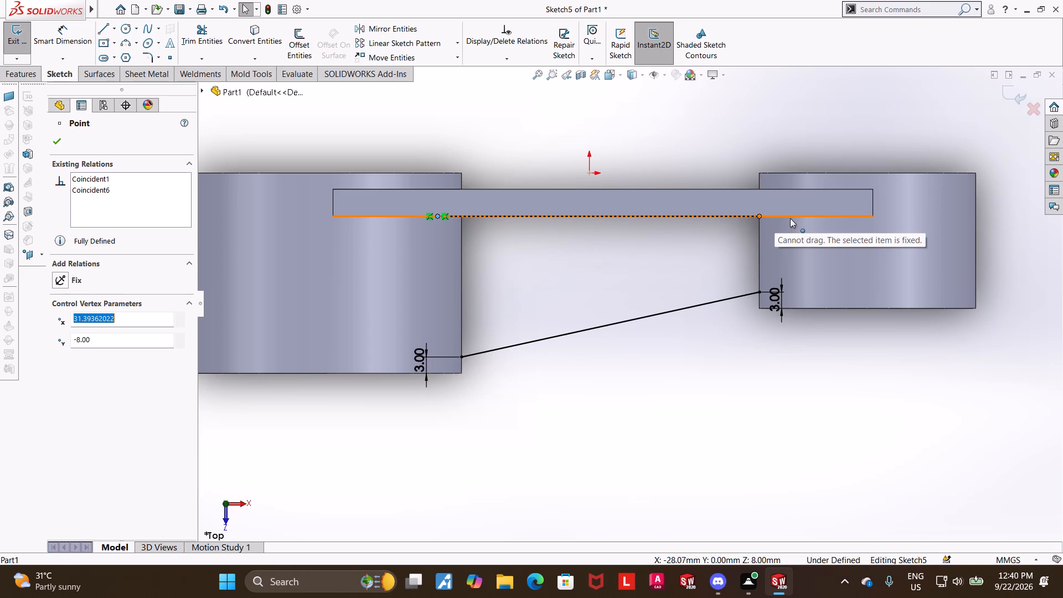
{"action": "left_click_drag", "start_coordinate": [790, 218], "coordinate": [783, 236]}
{"action": "left_click", "coordinate": [709, 251]}
{"action": "scroll", "coordinate": [748, 213], "scroll_direction": "down", "scroll_amount": 5}
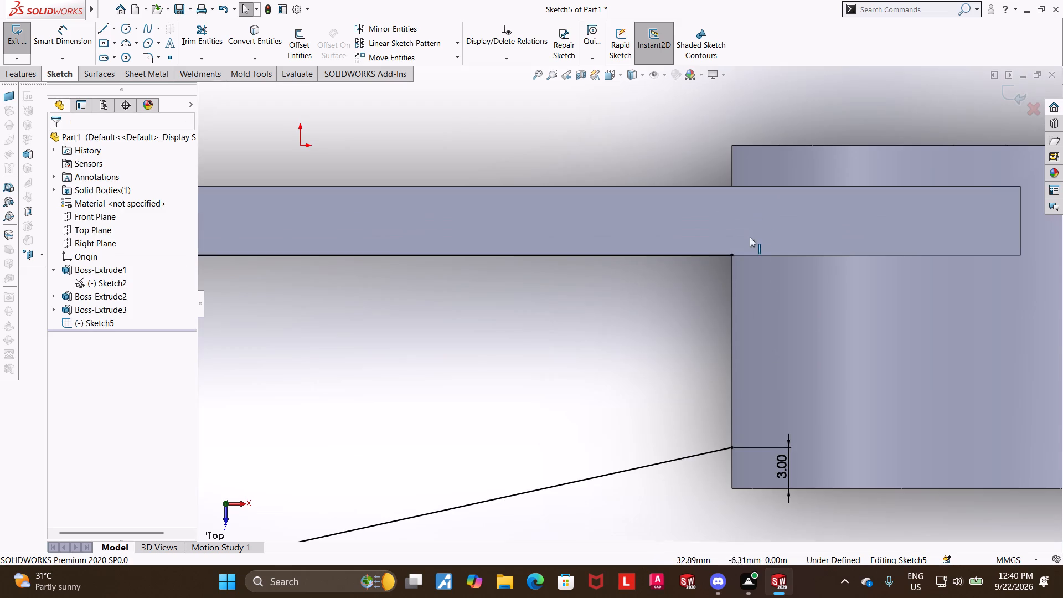
{"action": "left_click_drag", "start_coordinate": [732, 256], "coordinate": [836, 267]}
{"action": "left_click", "coordinate": [667, 283]}
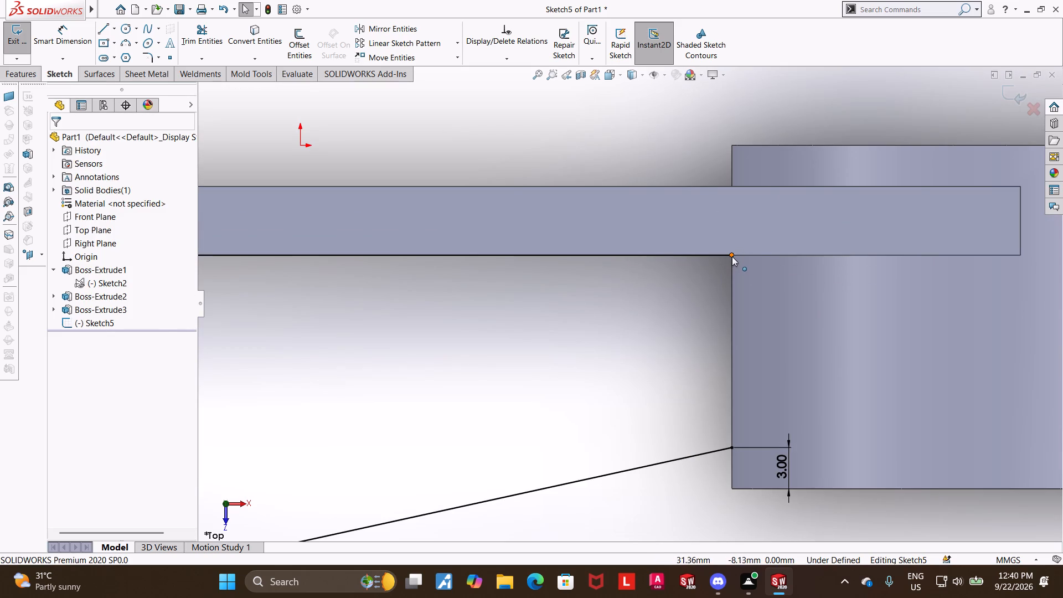
{"action": "right_click", "coordinate": [732, 255]}
{"action": "left_click", "coordinate": [592, 296]}
{"action": "left_click", "coordinate": [731, 255]}
{"action": "right_click", "coordinate": [128, 199]}
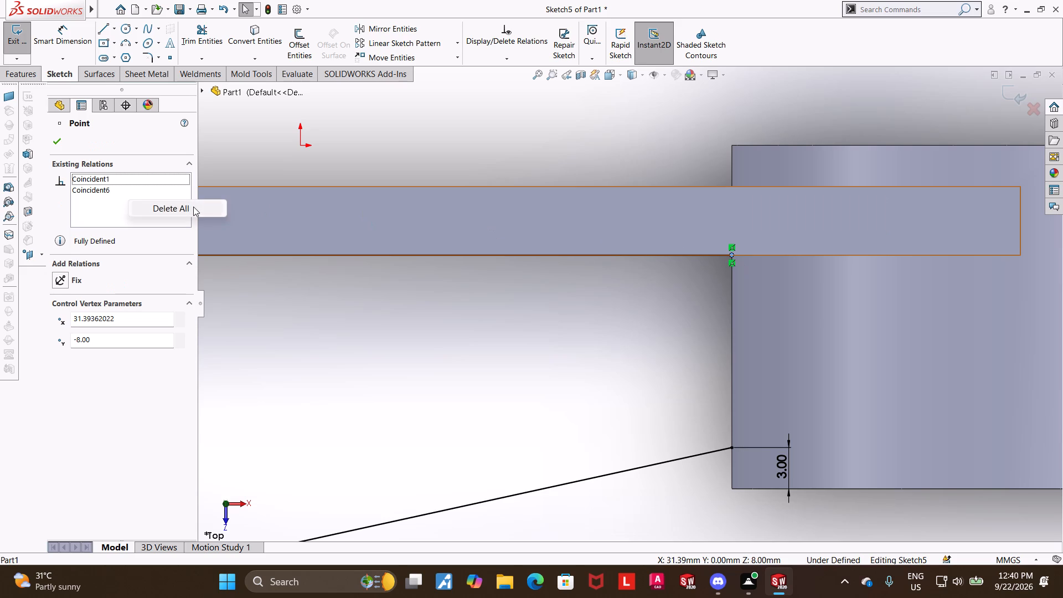
{"action": "left_click", "coordinate": [193, 207]}
{"action": "left_click", "coordinate": [51, 137]}
{"action": "left_click_drag", "start_coordinate": [731, 256], "coordinate": [732, 256]}
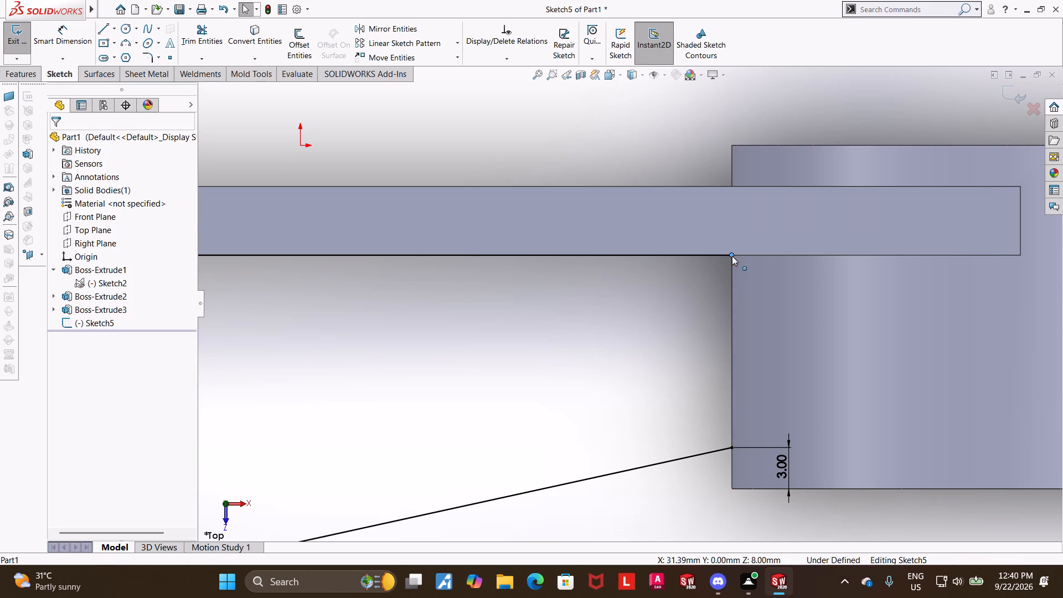
{"action": "left_click_drag", "start_coordinate": [732, 256], "coordinate": [790, 259]}
{"action": "left_click", "coordinate": [654, 302]}
{"action": "scroll", "coordinate": [652, 302], "scroll_direction": "up", "scroll_amount": 4}
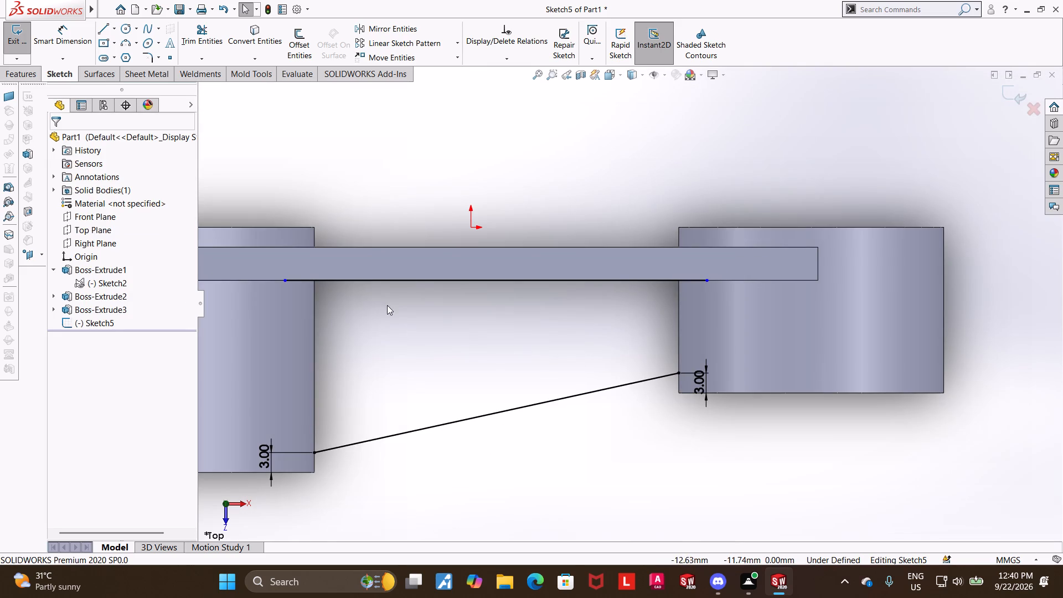
Draw a vertical line about 27 mm long from the horizontal line's end inside the hollow boss toward its lower end face.
{"action": "left_click", "coordinate": [104, 22]}
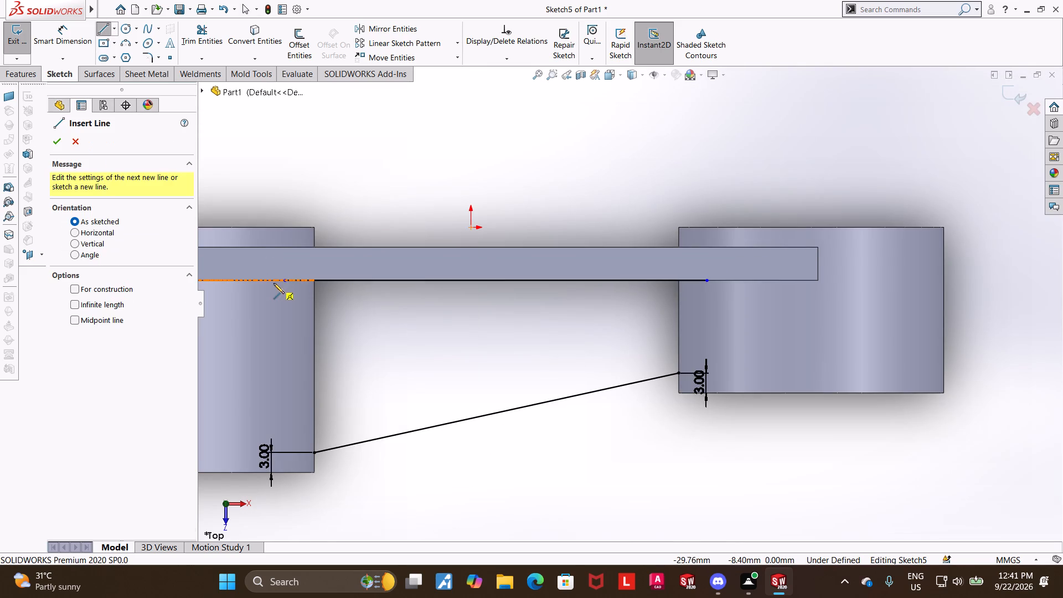
{"action": "left_click", "coordinate": [282, 280]}
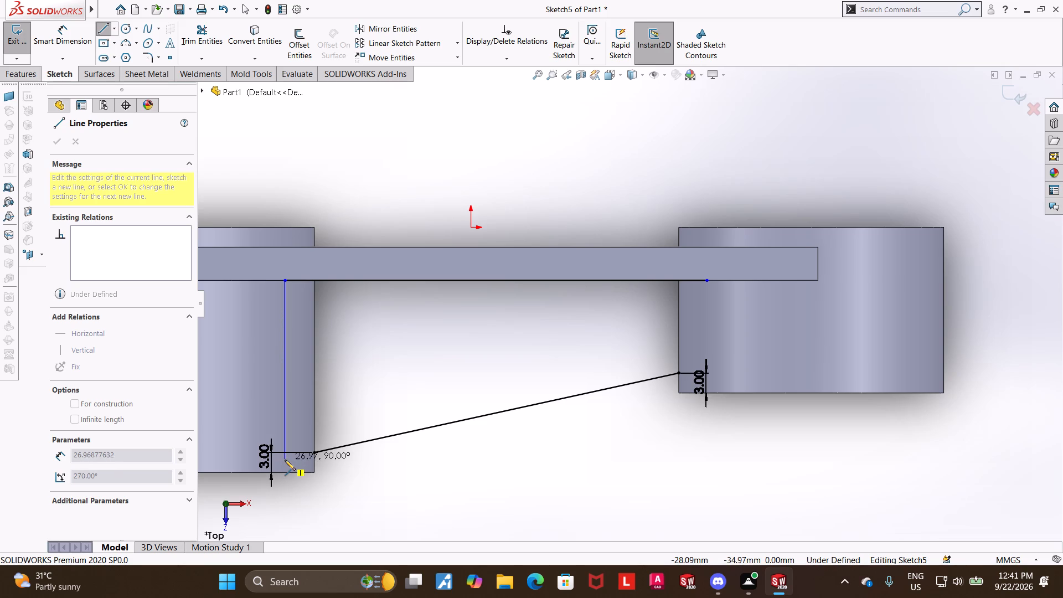
{"action": "left_click", "coordinate": [285, 460]}
{"action": "key", "text": "Escape"}
{"action": "key", "text": "Escape"}
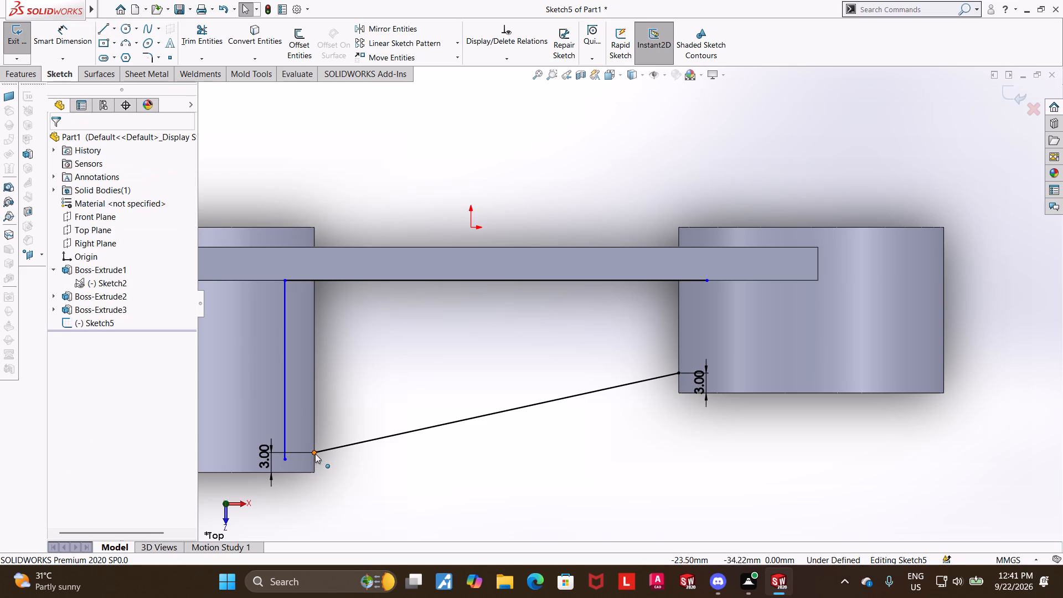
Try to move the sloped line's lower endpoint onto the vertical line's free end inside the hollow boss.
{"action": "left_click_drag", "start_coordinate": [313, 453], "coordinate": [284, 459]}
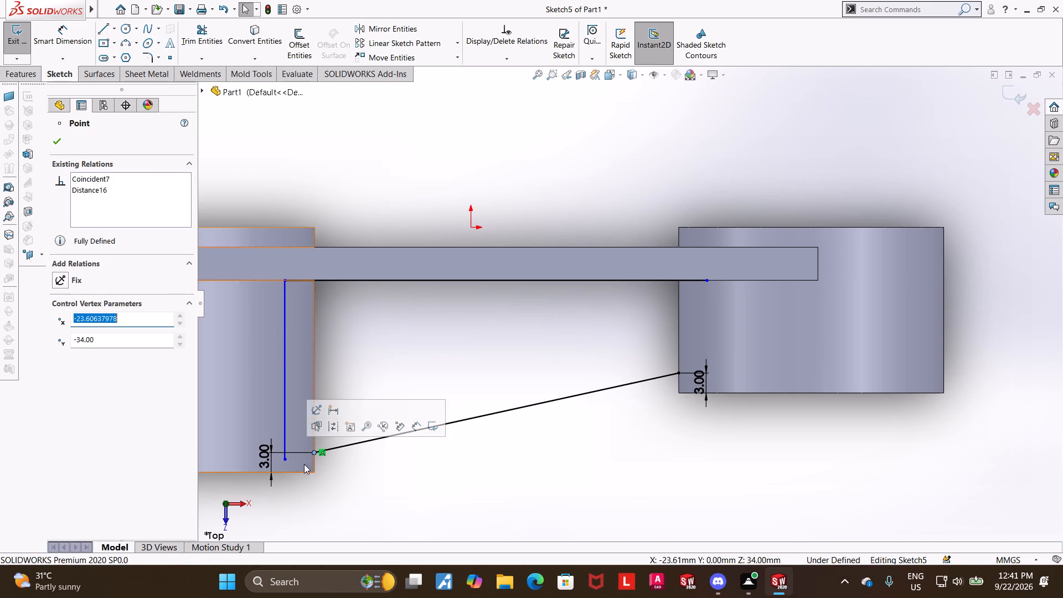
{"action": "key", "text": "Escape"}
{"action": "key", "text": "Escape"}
Connect the vertical line's free end inside the hollow boss to the sloped line's endpoint with a line about 4.6 mm long.
{"action": "left_click", "coordinate": [105, 27]}
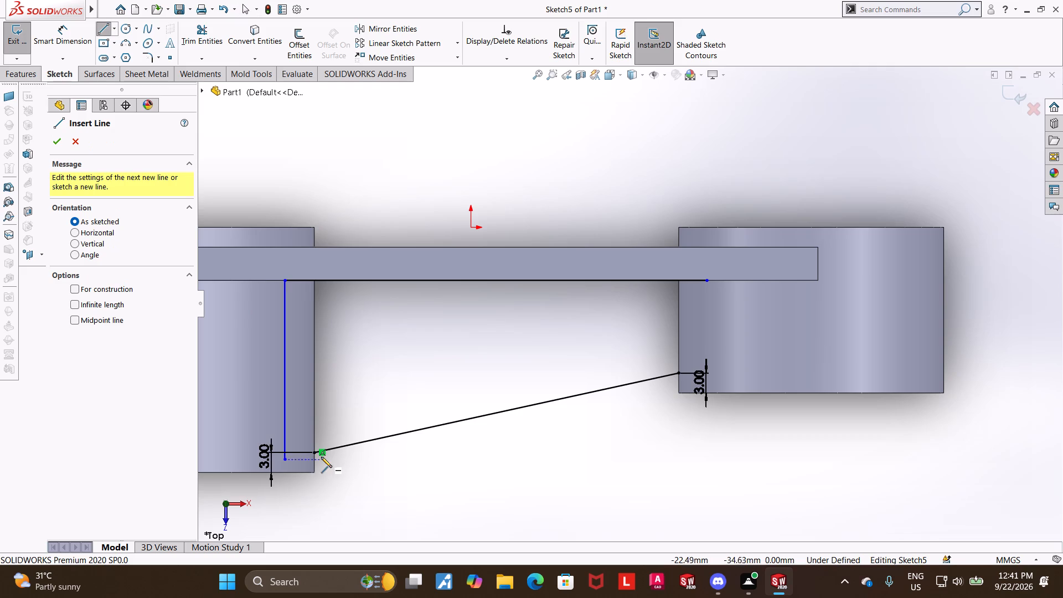
{"action": "left_click", "coordinate": [287, 460]}
{"action": "left_click", "coordinate": [312, 453]}
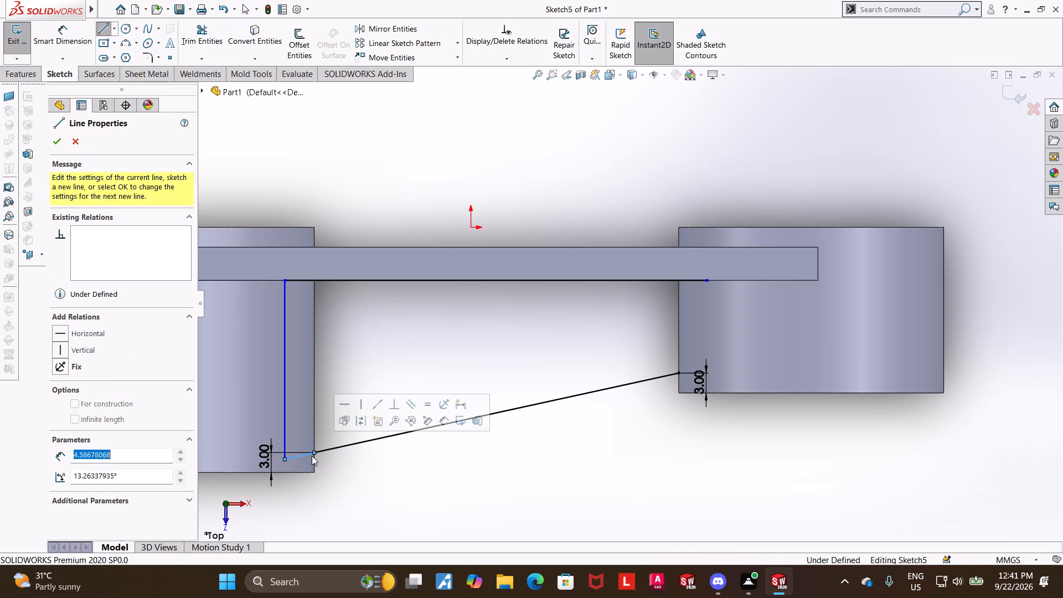
{"action": "key", "text": "Escape"}
{"action": "key", "text": "Escape"}
Make the short connecting line inside the hollow boss collinear with the sloped line.
{"action": "left_click", "coordinate": [305, 455]}
{"action": "left_click", "coordinate": [341, 449], "text": "ctrl"}
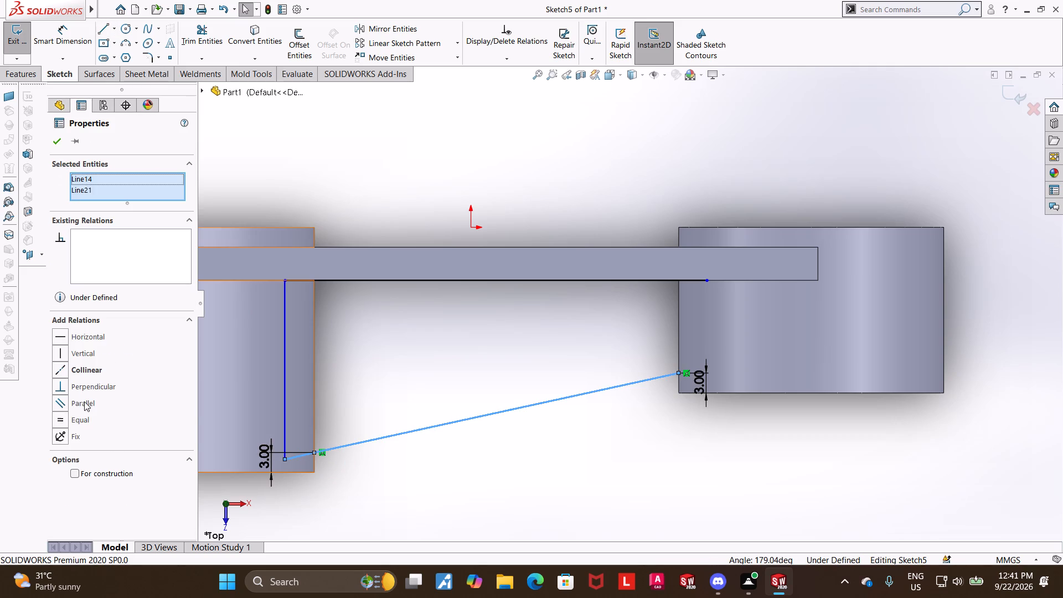
{"action": "left_click", "coordinate": [66, 373]}
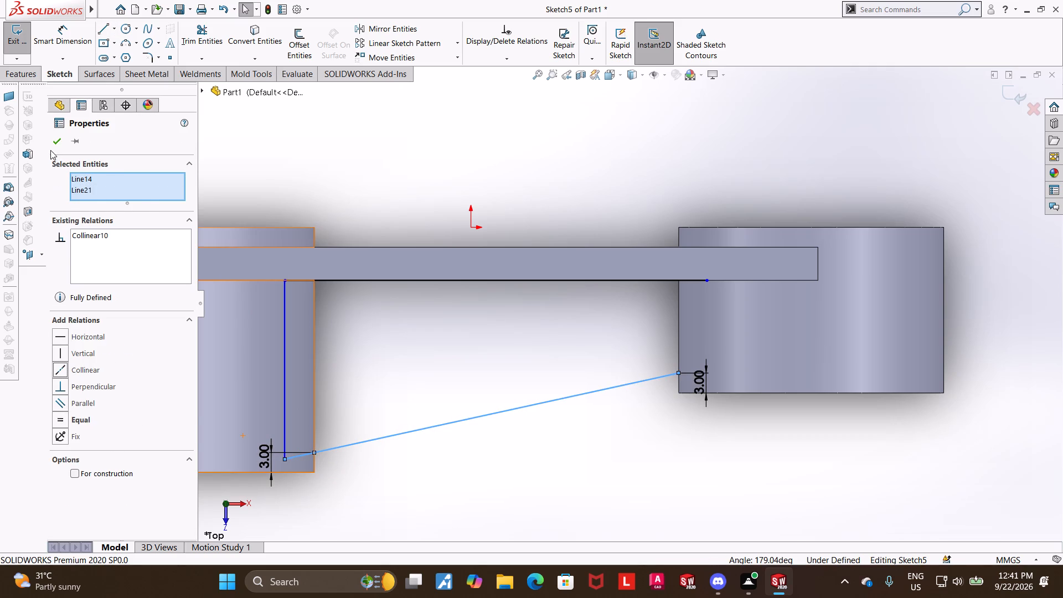
{"action": "left_click", "coordinate": [50, 148]}
{"action": "key", "text": "Escape"}
{"action": "key", "text": "Escape"}
Draw a vertical line inside the solid cylinder from the horizontal line's end to just short of the sloped line's endpoint level.
{"action": "left_click", "coordinate": [99, 24]}
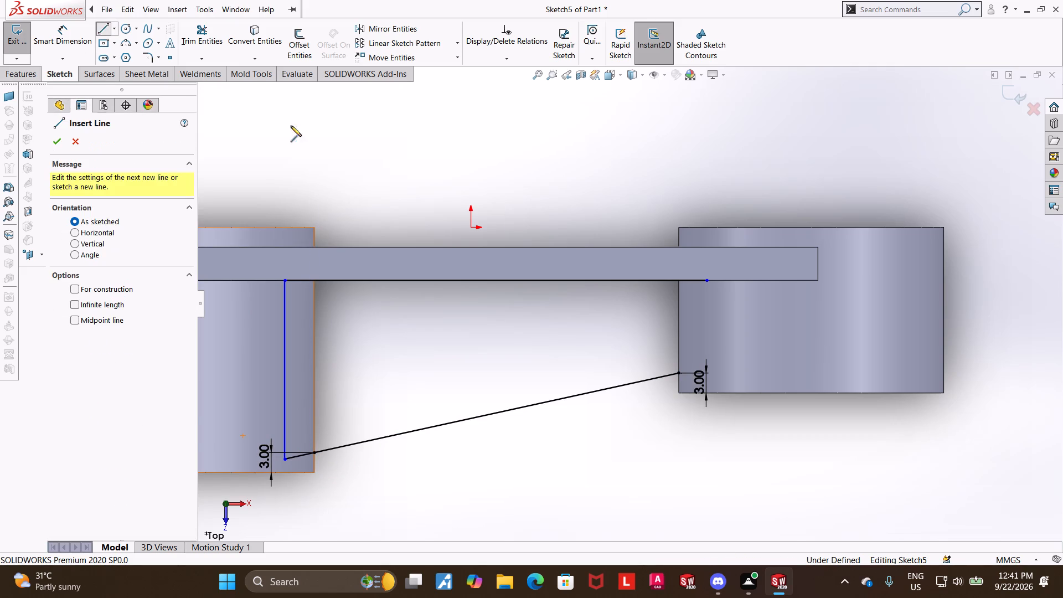
{"action": "left_click", "coordinate": [708, 283]}
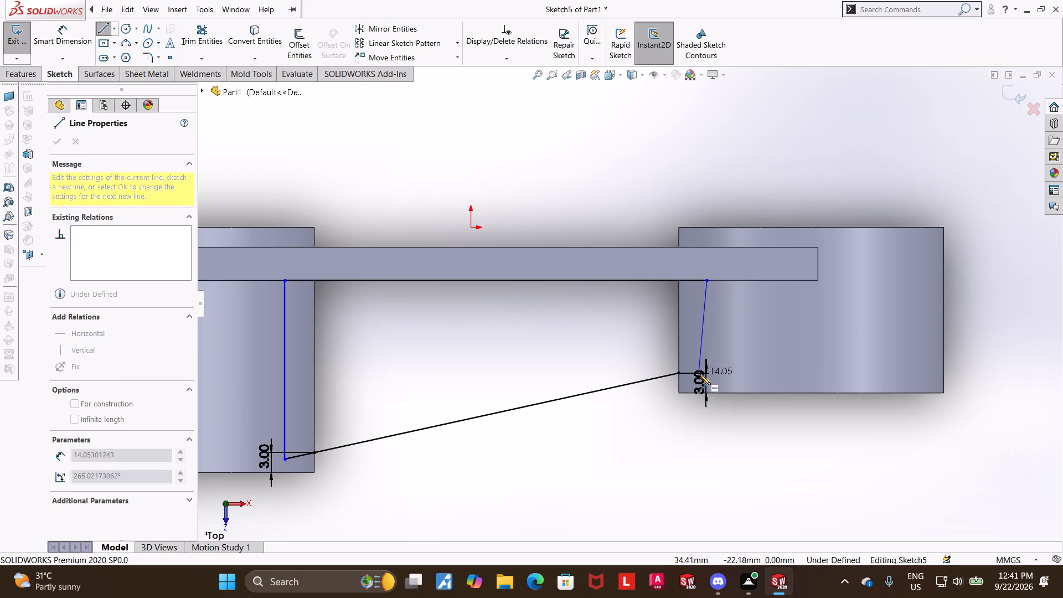
{"action": "left_click", "coordinate": [704, 365]}
{"action": "key", "text": "Escape"}
{"action": "key", "text": "Escape"}
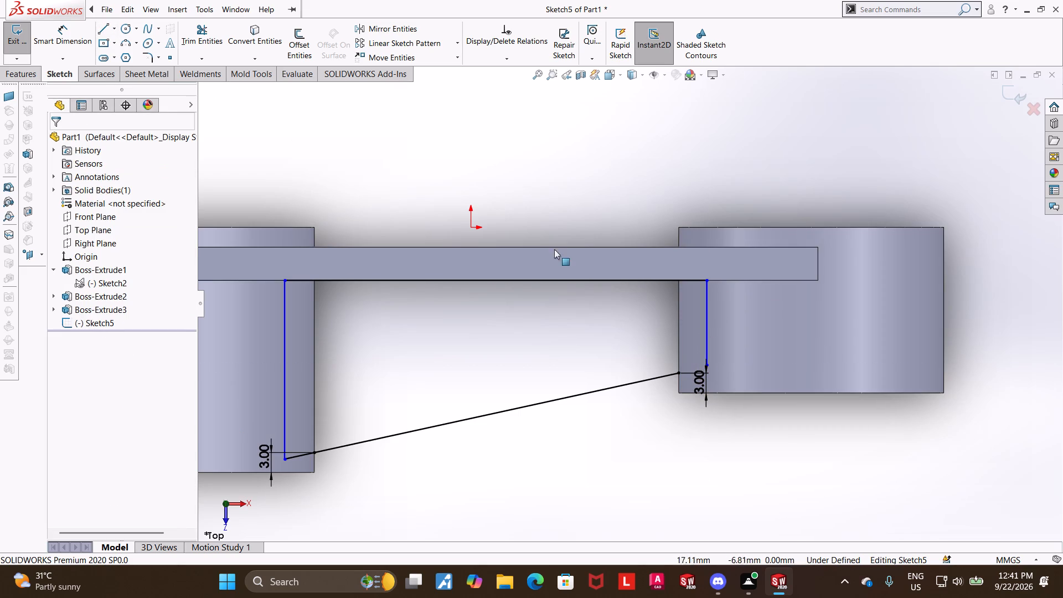
Connect the vertical line's free end inside the solid cylinder to the sloped line's endpoint with a line about 4.4 mm long.
{"action": "left_click", "coordinate": [109, 29]}
{"action": "scroll", "coordinate": [834, 344], "scroll_direction": "down", "scroll_amount": 5}
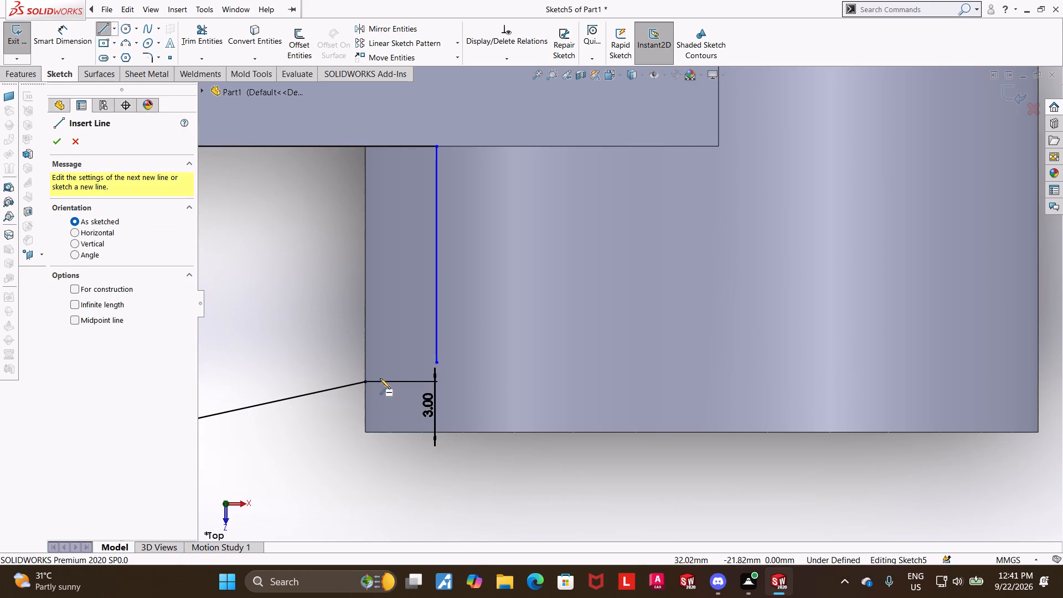
{"action": "left_click", "coordinate": [434, 365]}
{"action": "left_click", "coordinate": [364, 382]}
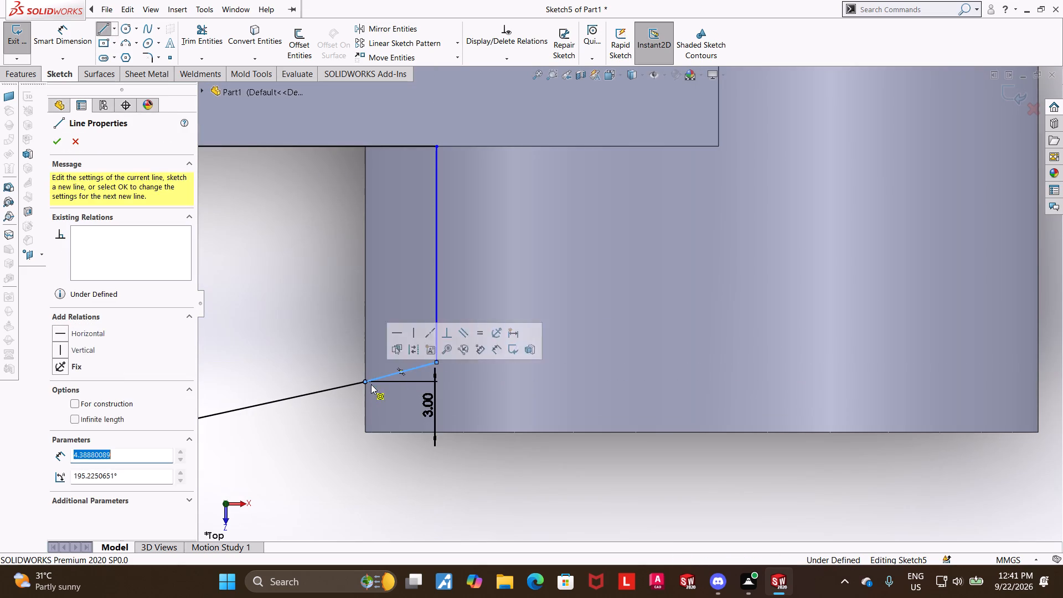
Make the short connecting line inside the solid cylinder collinear with the sloped line and exit the rib sketch.
{"action": "key", "text": "Escape"}
{"action": "key", "text": "Escape"}
{"action": "key", "text": "Escape"}
{"action": "left_click", "coordinate": [395, 373]}
{"action": "left_click", "coordinate": [344, 384], "text": "ctrl"}
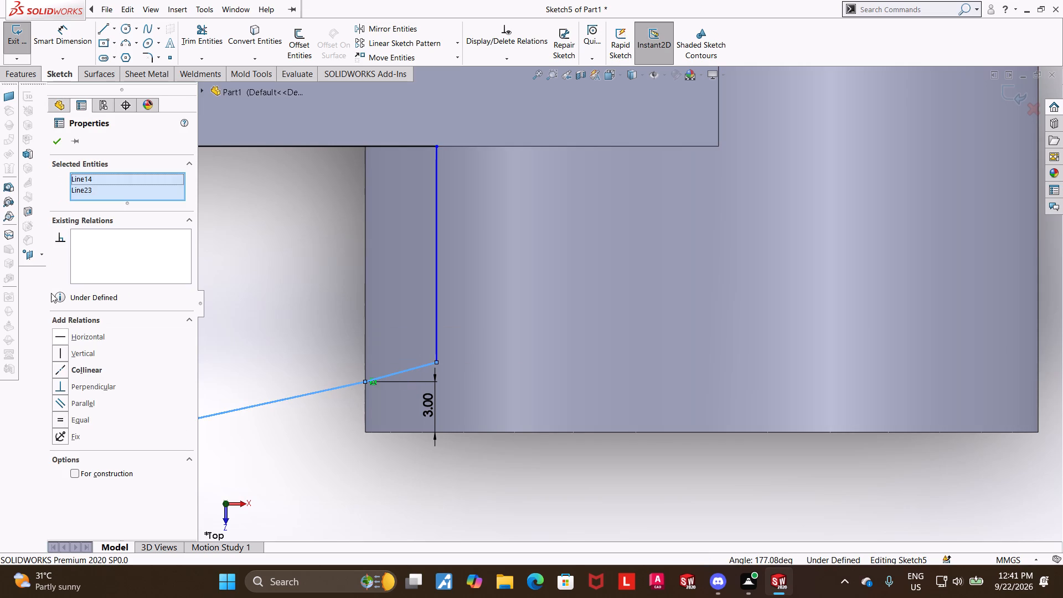
{"action": "left_click", "coordinate": [59, 370]}
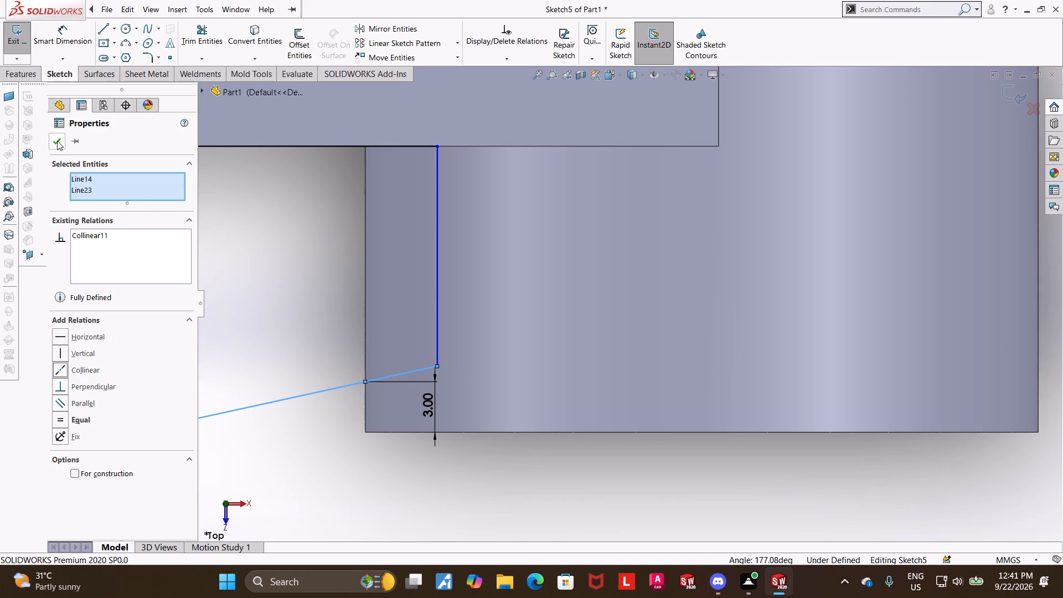
{"action": "left_click", "coordinate": [57, 141]}
{"action": "scroll", "coordinate": [393, 341], "scroll_direction": "up", "scroll_amount": 7}
{"action": "key", "text": "Escape"}
{"action": "key", "text": "Escape"}
{"action": "key", "text": "Escape"}
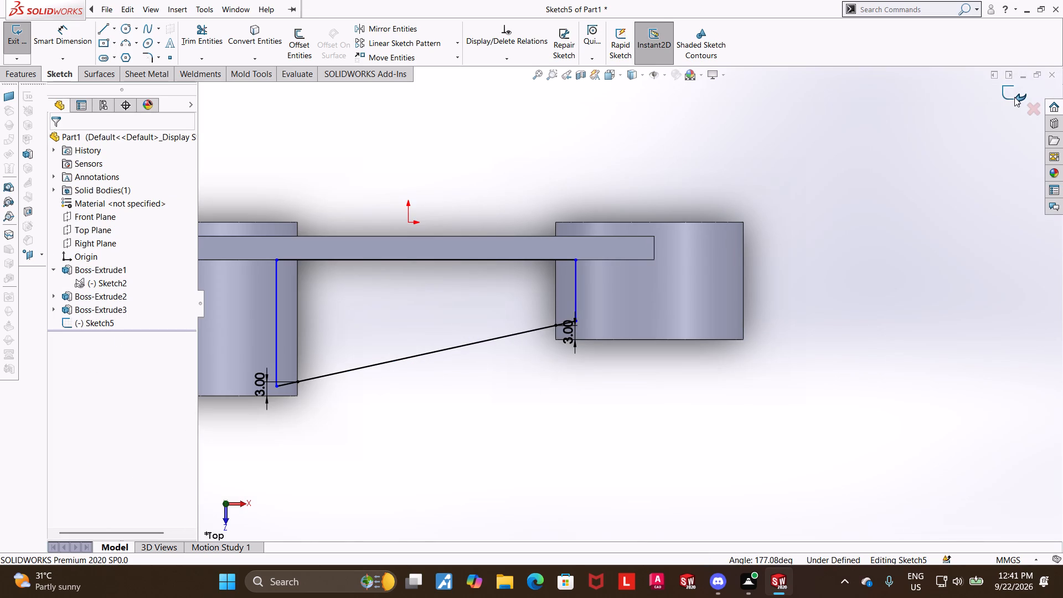
{"action": "left_click", "coordinate": [1014, 97]}
Extrude the sloped rib profile 5 mm with the Mid Plane end condition.
{"action": "middle_click_drag", "start_coordinate": [607, 364], "coordinate": [605, 284]}
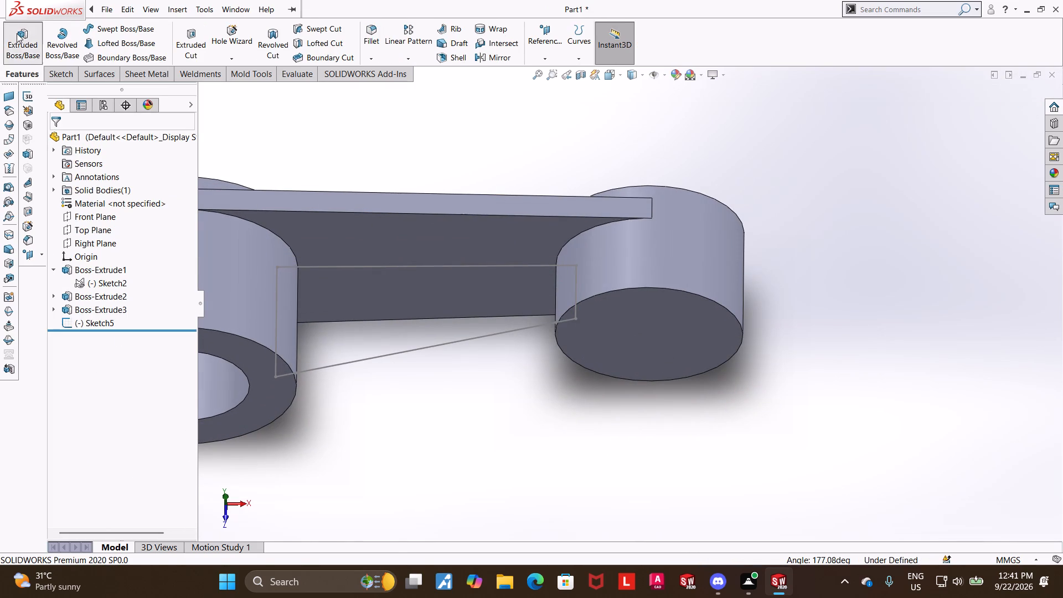
{"action": "left_click", "coordinate": [17, 33]}
{"action": "left_click", "coordinate": [334, 267]}
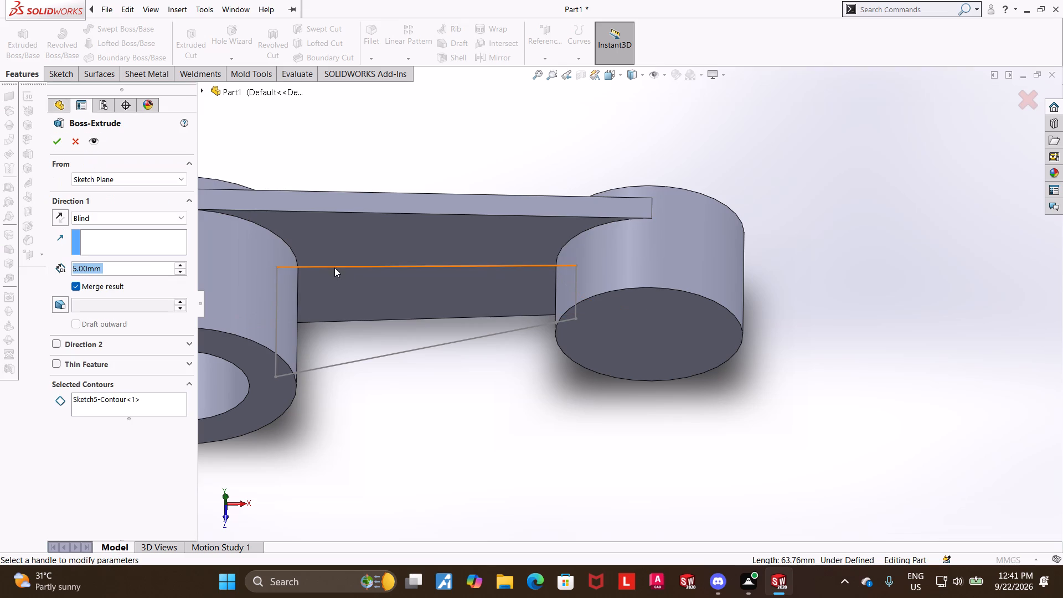
{"action": "left_click", "coordinate": [118, 220]}
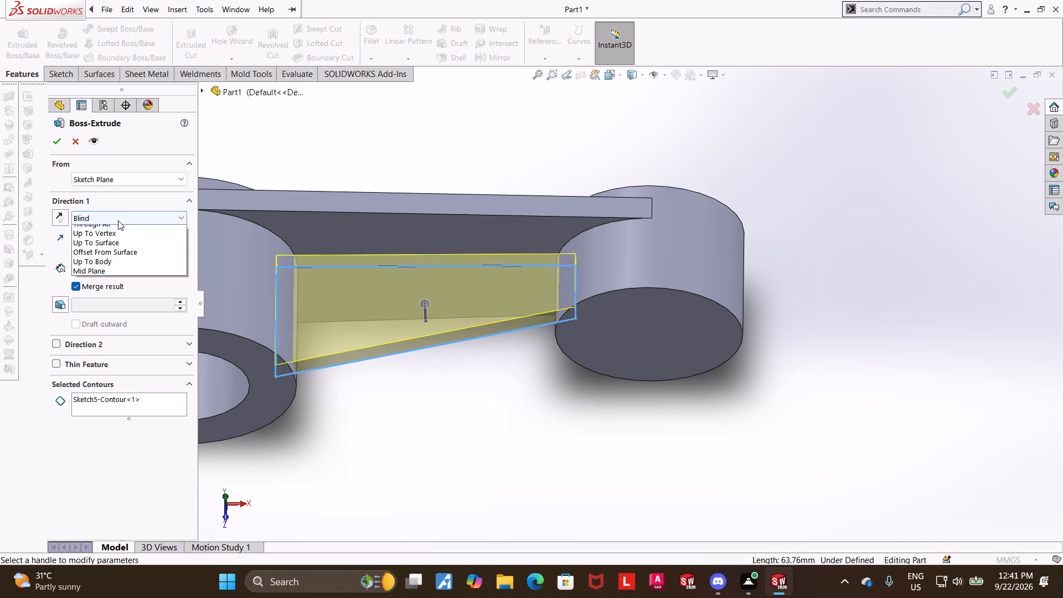
{"action": "left_click", "coordinate": [90, 286]}
{"action": "middle_click_drag", "start_coordinate": [389, 394], "coordinate": [402, 288]}
{"action": "middle_click_drag", "start_coordinate": [402, 288], "coordinate": [399, 275]}
{"action": "middle_click_drag", "start_coordinate": [393, 241], "coordinate": [390, 227]}
{"action": "left_click", "coordinate": [50, 142]}
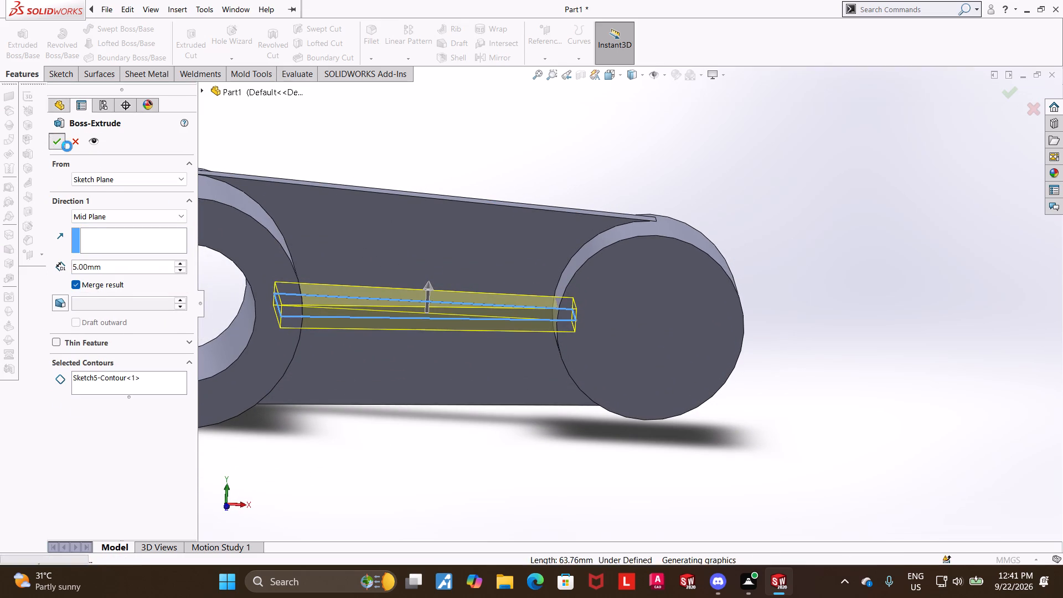
{"action": "left_click", "coordinate": [867, 254]}
Examine the new rib between the hollow boss and the solid cylinder from several angles.
{"action": "scroll", "coordinate": [787, 278], "scroll_direction": "up", "scroll_amount": 2}
{"action": "middle_click_drag", "start_coordinate": [787, 278], "coordinate": [773, 269]}
{"action": "middle_click_drag", "start_coordinate": [772, 260], "coordinate": [758, 218]}
{"action": "scroll", "coordinate": [772, 257], "scroll_direction": "down", "scroll_amount": 1}
{"action": "middle_click_drag", "start_coordinate": [758, 213], "coordinate": [787, 285]}
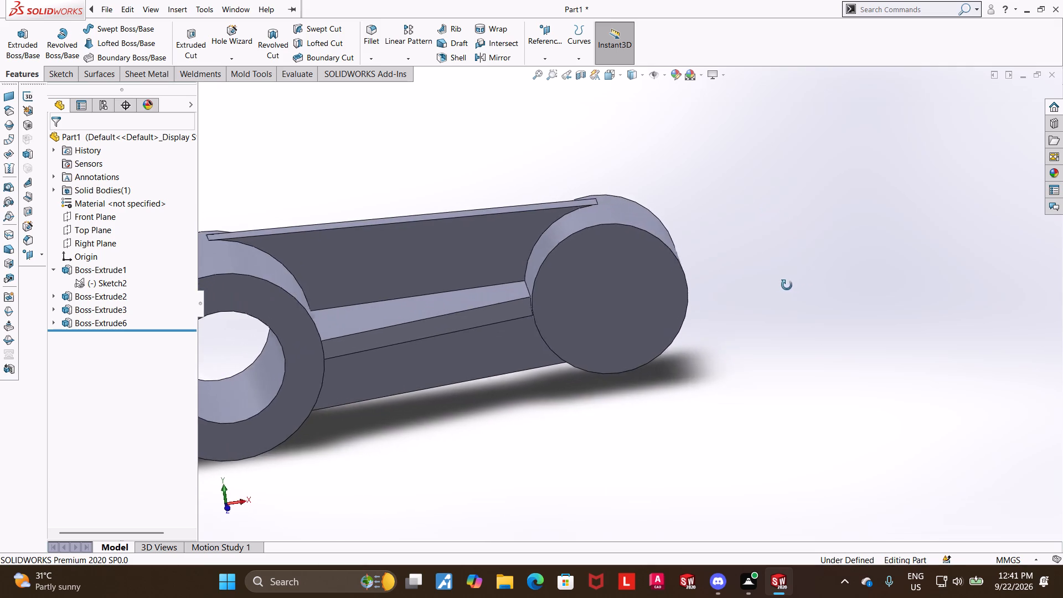
{"action": "middle_click_drag", "start_coordinate": [787, 285], "coordinate": [789, 317]}
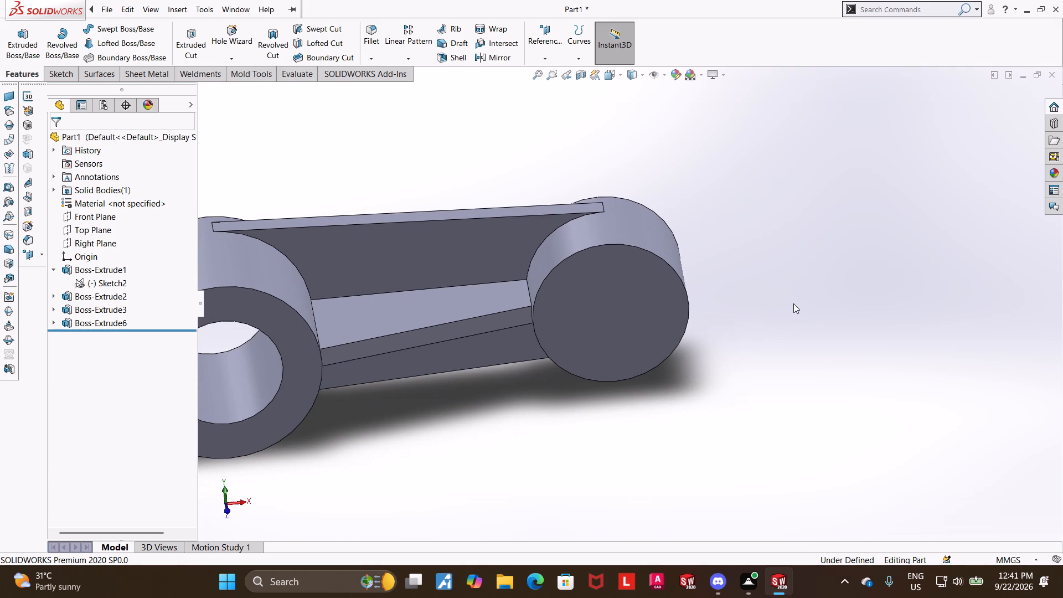
{"action": "left_click", "coordinate": [780, 322]}
{"action": "scroll", "coordinate": [780, 322], "scroll_direction": "up", "scroll_amount": 3}
{"action": "scroll", "coordinate": [725, 291], "scroll_direction": "down", "scroll_amount": 1}
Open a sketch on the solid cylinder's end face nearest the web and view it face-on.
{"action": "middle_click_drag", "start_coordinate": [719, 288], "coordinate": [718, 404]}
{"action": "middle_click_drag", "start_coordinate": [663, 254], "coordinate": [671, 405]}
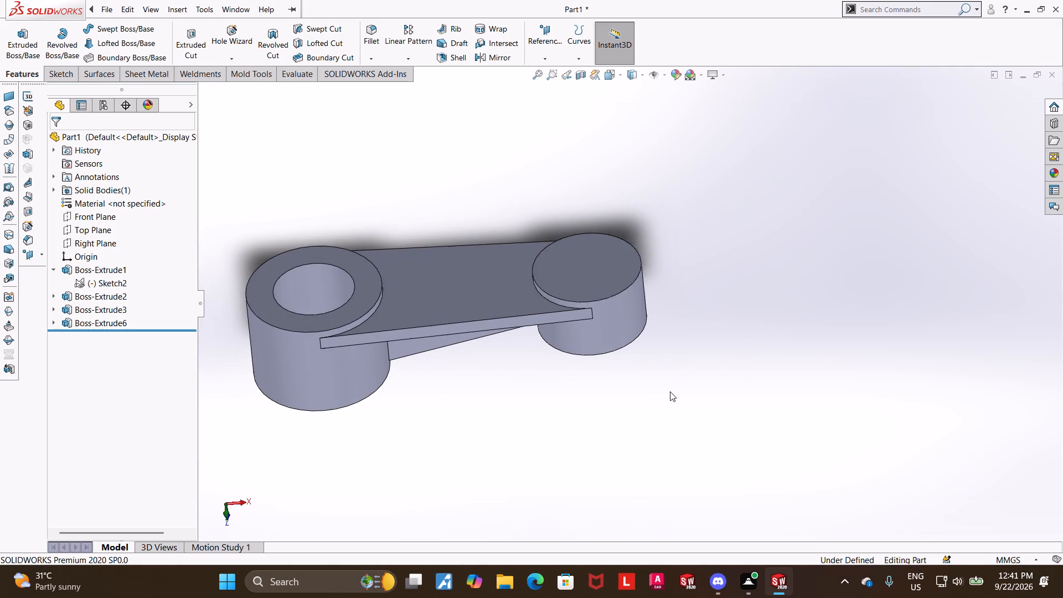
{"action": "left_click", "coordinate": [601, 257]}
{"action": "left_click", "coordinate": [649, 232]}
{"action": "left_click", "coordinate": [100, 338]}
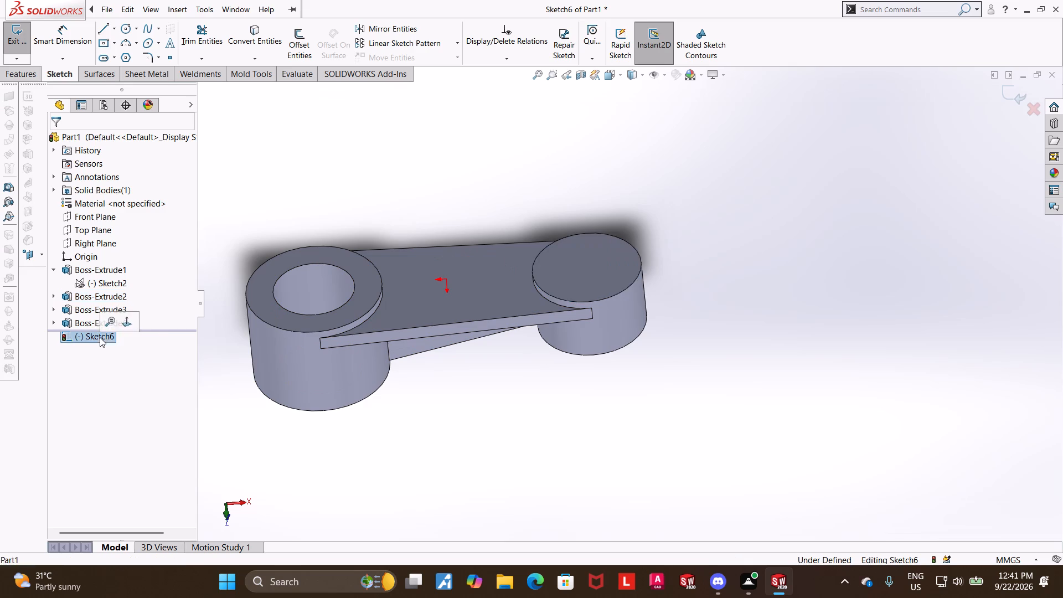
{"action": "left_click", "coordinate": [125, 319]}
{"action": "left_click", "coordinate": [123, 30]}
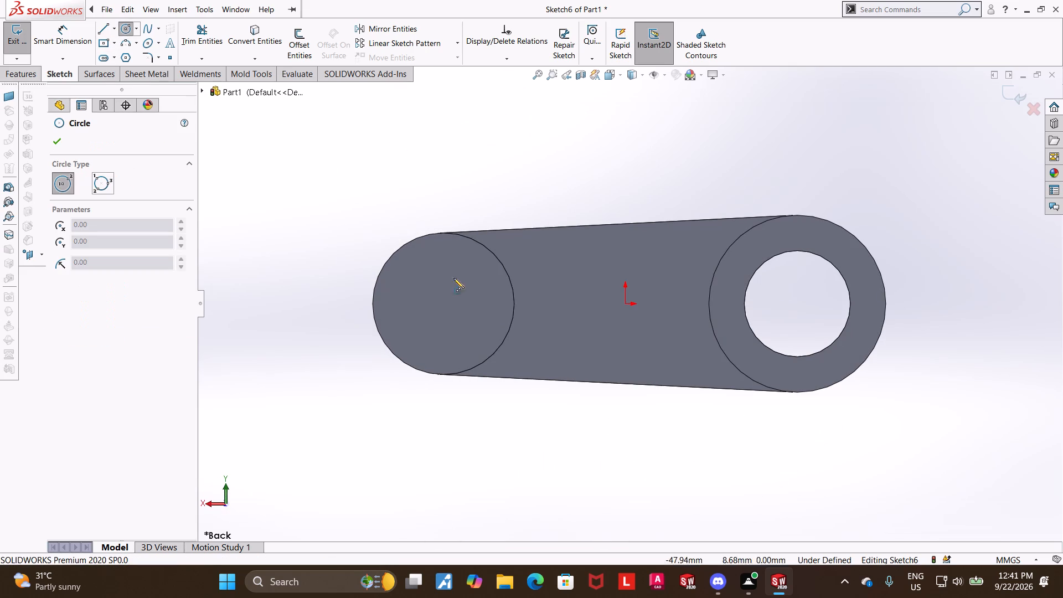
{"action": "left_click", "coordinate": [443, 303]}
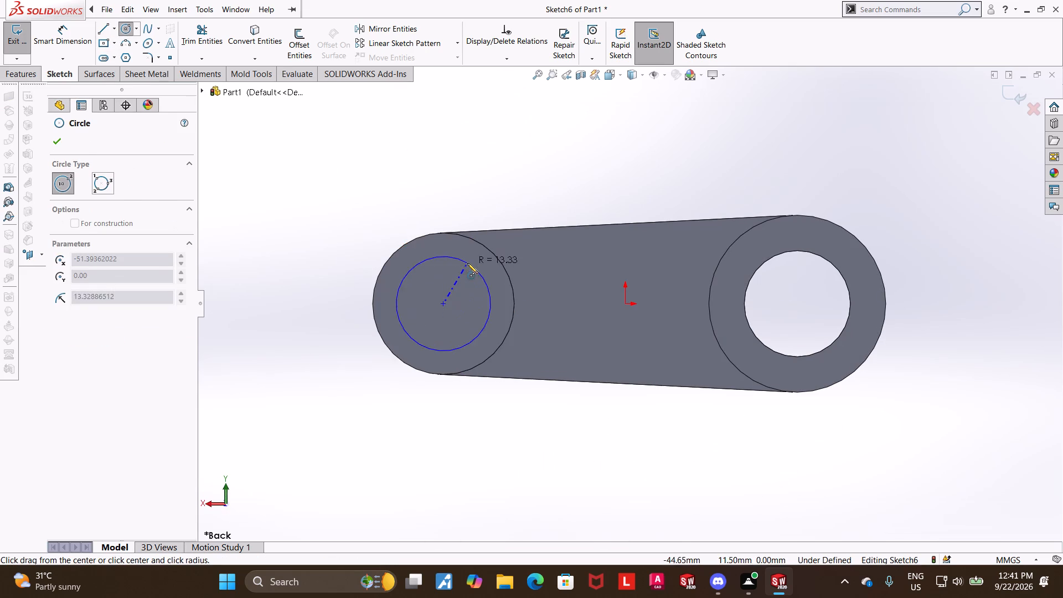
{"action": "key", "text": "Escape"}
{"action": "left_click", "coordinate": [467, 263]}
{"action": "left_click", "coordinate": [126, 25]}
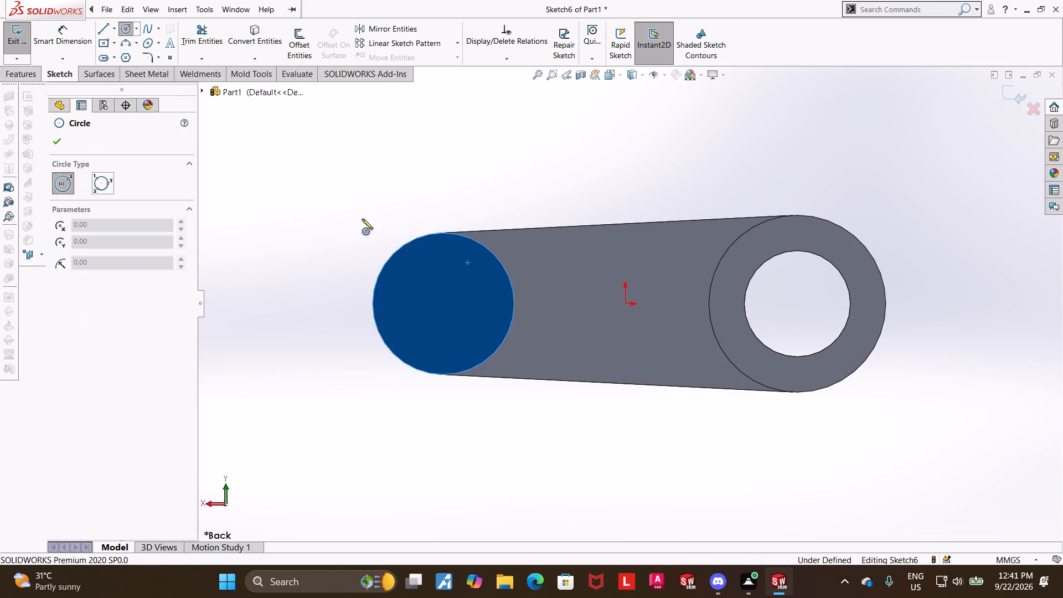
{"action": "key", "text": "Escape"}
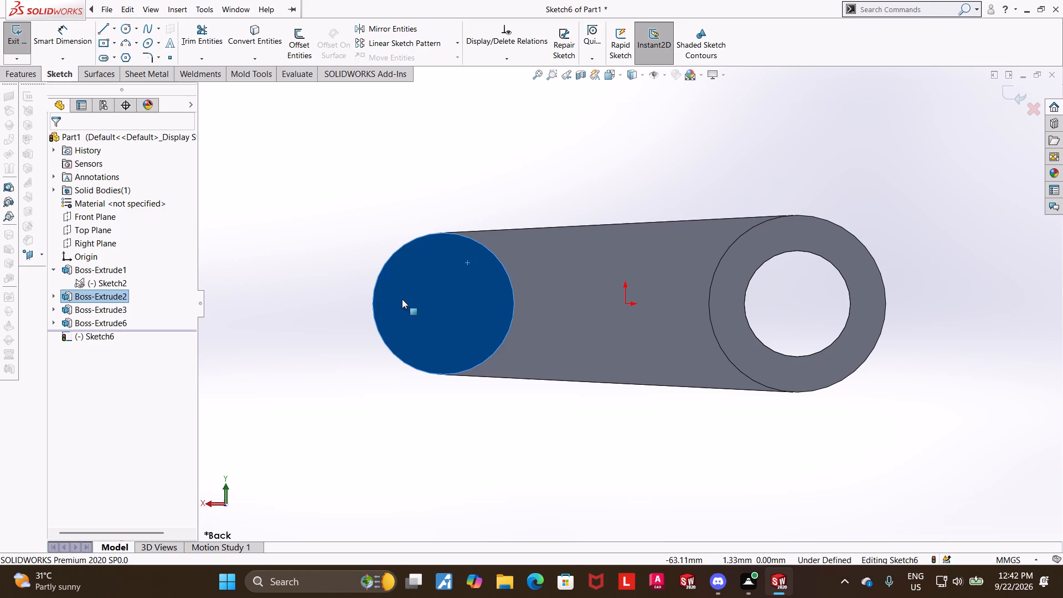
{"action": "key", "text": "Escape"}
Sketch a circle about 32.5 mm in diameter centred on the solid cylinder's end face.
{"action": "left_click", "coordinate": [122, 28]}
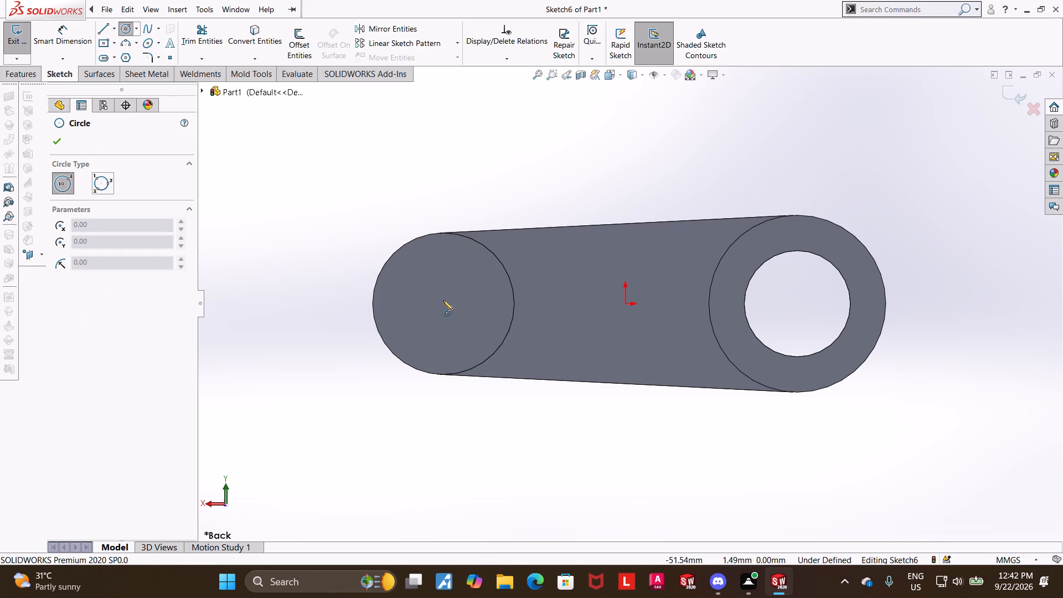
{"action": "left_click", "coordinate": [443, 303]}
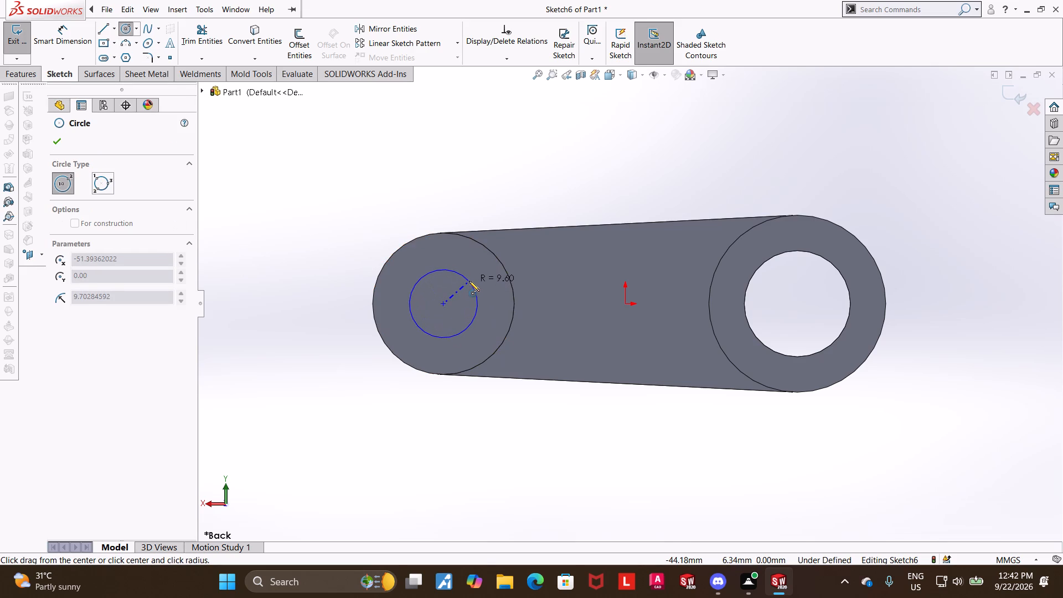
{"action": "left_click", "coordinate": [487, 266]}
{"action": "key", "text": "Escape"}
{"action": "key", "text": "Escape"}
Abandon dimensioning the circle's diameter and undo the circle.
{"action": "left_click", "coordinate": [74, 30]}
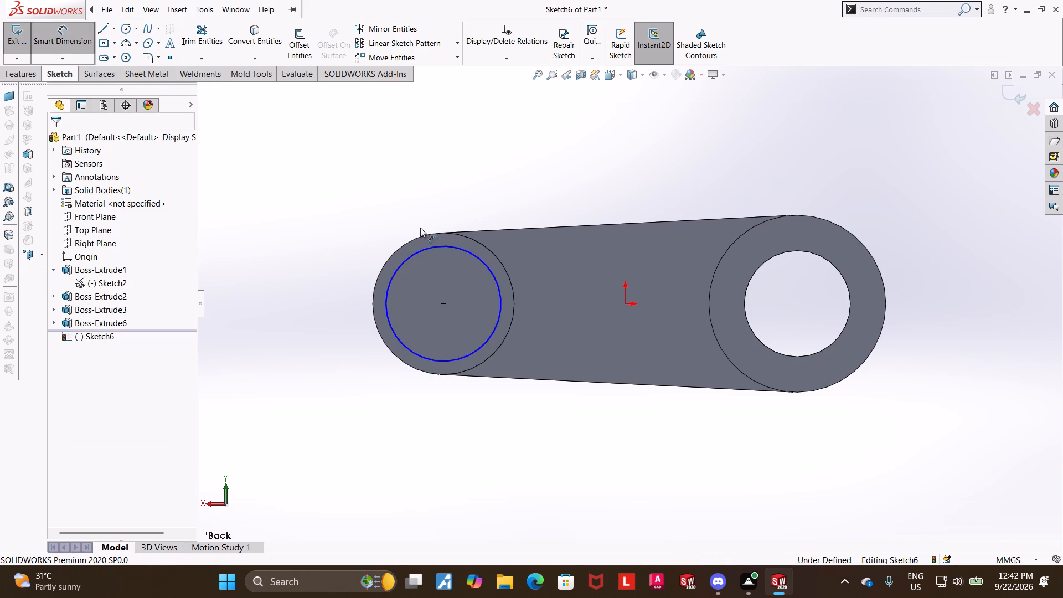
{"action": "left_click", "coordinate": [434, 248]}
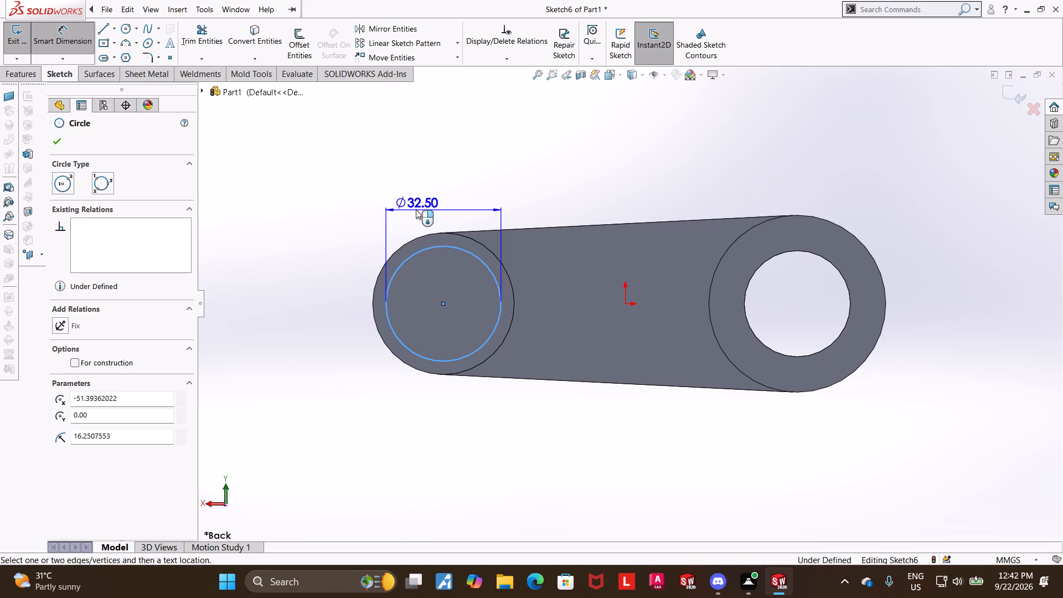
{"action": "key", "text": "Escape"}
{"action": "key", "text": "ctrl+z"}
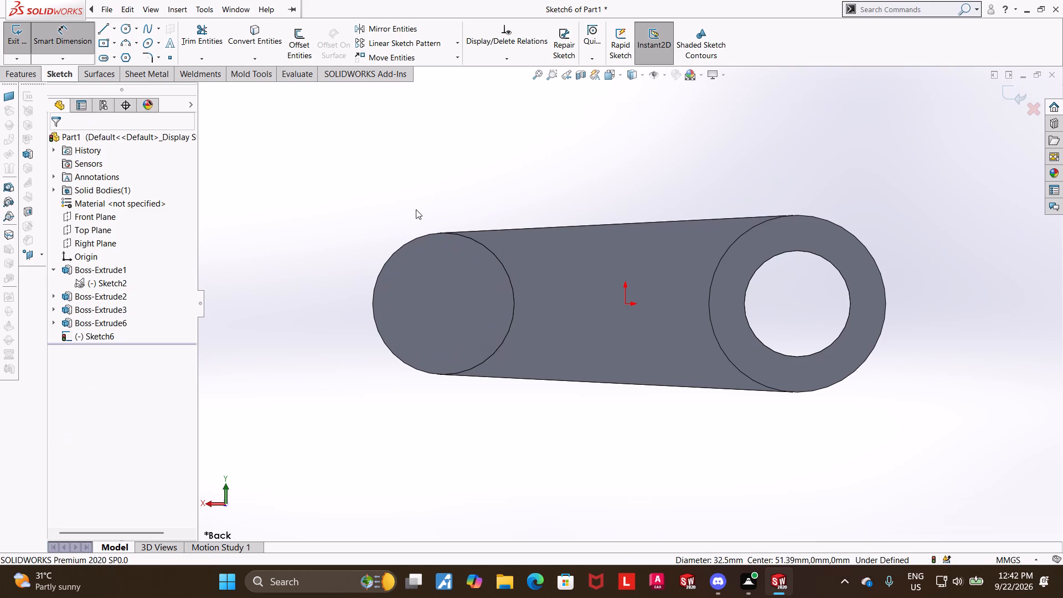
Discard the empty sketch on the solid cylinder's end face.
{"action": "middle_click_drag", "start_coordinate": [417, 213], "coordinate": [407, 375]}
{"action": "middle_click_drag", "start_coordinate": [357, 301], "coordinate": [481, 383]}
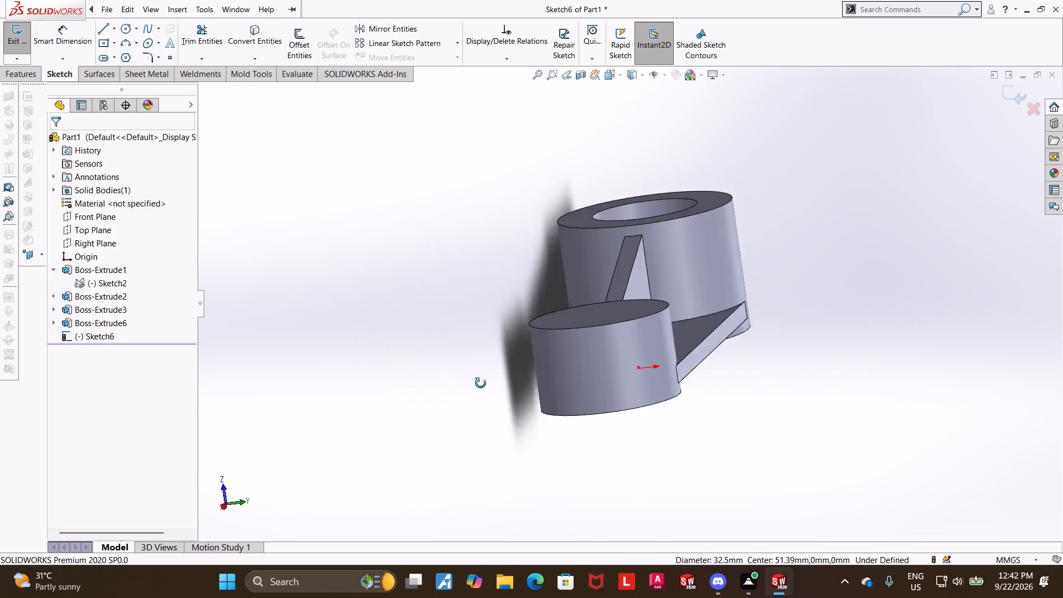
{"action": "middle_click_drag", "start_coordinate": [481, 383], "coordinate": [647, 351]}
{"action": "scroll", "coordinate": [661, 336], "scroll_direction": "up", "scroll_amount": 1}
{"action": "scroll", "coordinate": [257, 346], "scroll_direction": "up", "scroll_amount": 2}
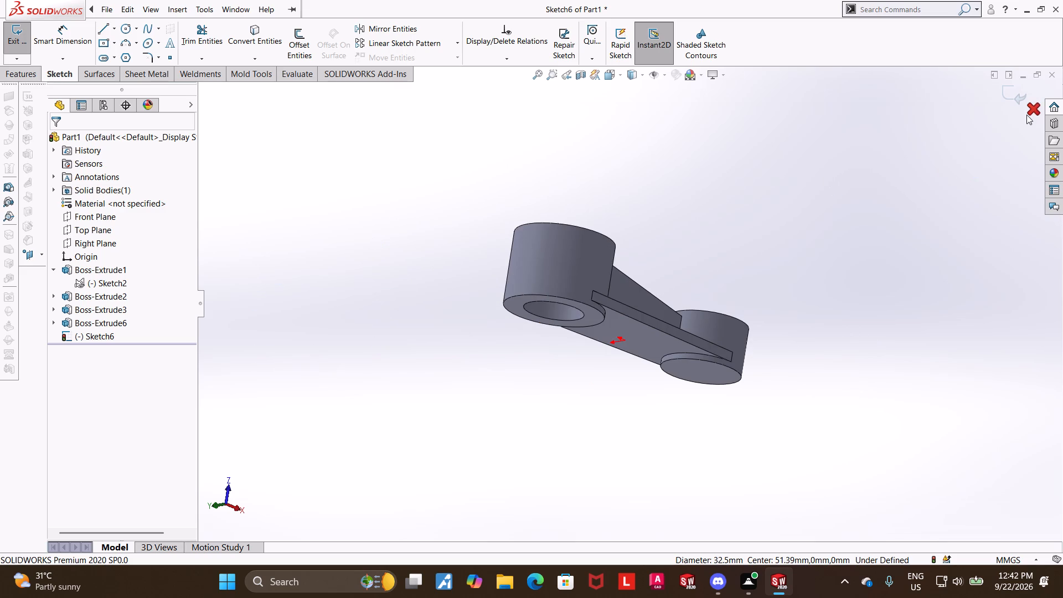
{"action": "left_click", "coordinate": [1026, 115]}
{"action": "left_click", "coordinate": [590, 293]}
Open a new sketch on the Top Plane with the model in Bottom view.
{"action": "scroll", "coordinate": [734, 224], "scroll_direction": "up", "scroll_amount": 1}
{"action": "middle_click_drag", "start_coordinate": [740, 262], "coordinate": [700, 277]}
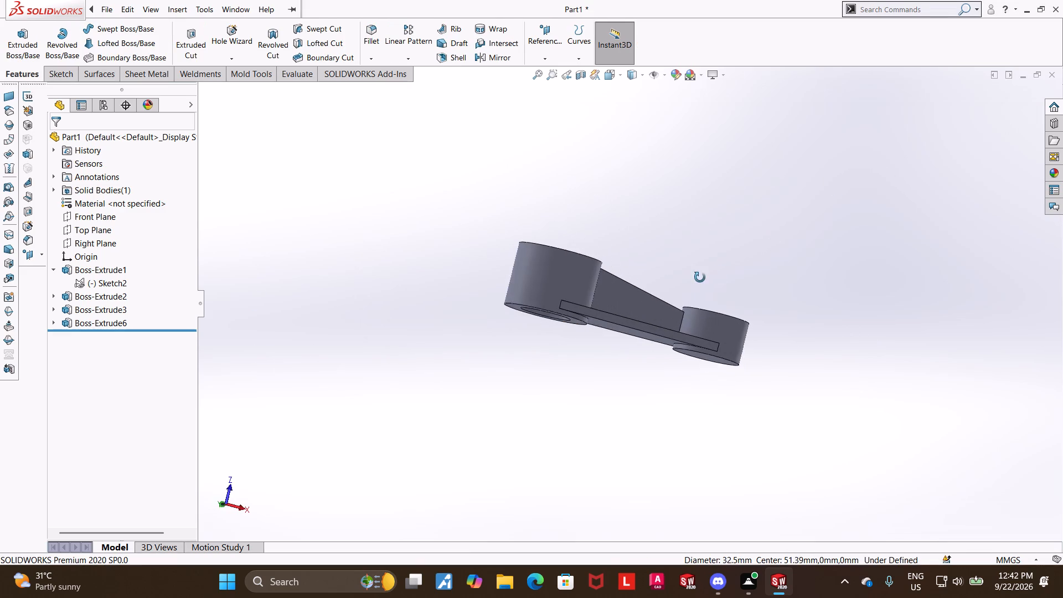
{"action": "middle_click_drag", "start_coordinate": [700, 277], "coordinate": [696, 278]}
{"action": "scroll", "coordinate": [676, 143], "scroll_direction": "down", "scroll_amount": 2}
{"action": "left_click", "coordinate": [604, 76]}
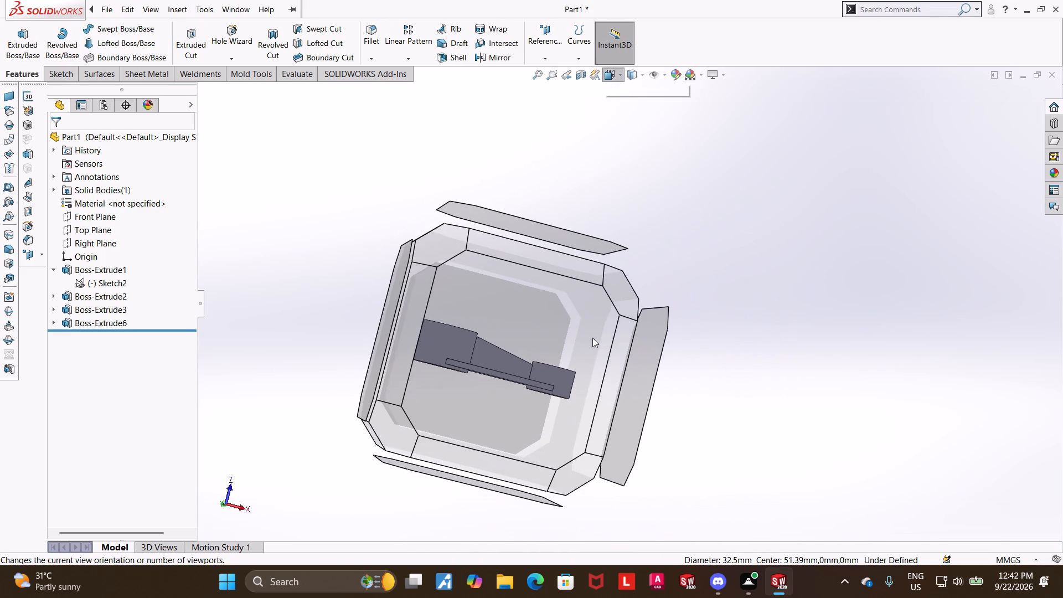
{"action": "left_click", "coordinate": [560, 322]}
{"action": "scroll", "coordinate": [925, 245], "scroll_direction": "down", "scroll_amount": 2}
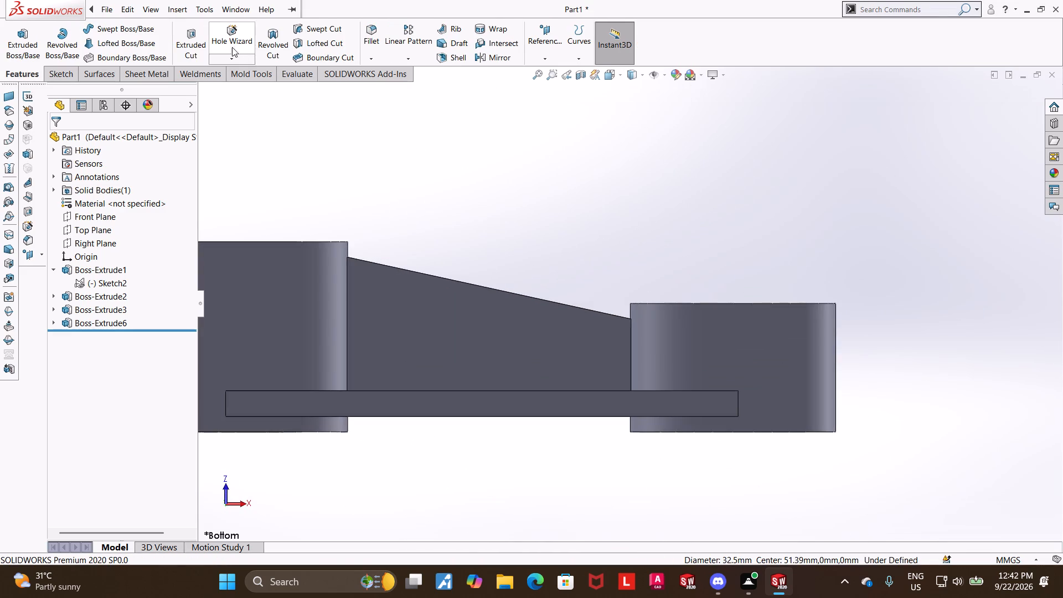
{"action": "scroll", "coordinate": [690, 259], "scroll_direction": "up", "scroll_amount": 2}
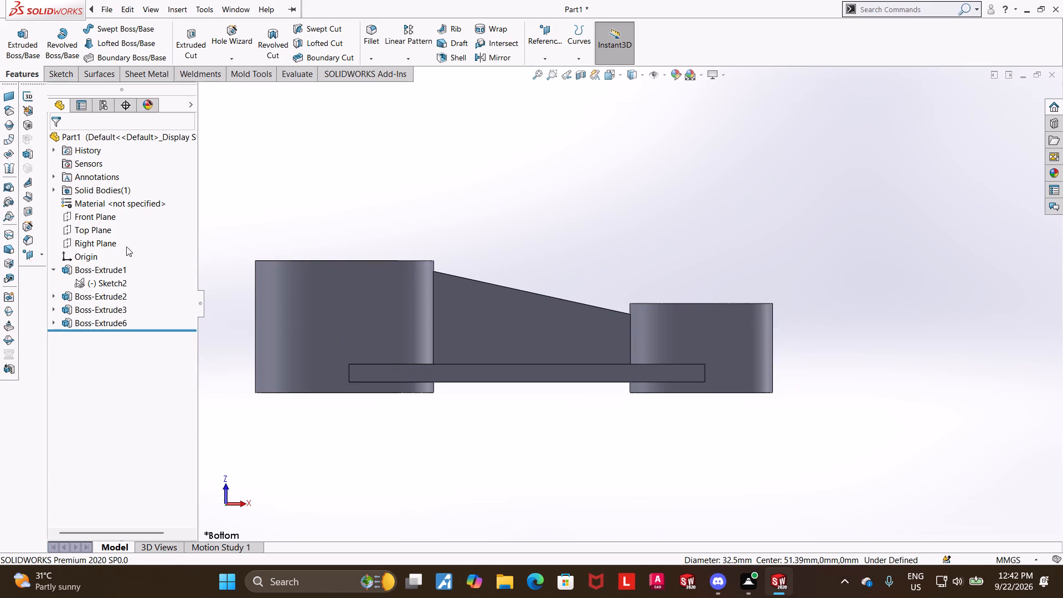
{"action": "left_click", "coordinate": [81, 234]}
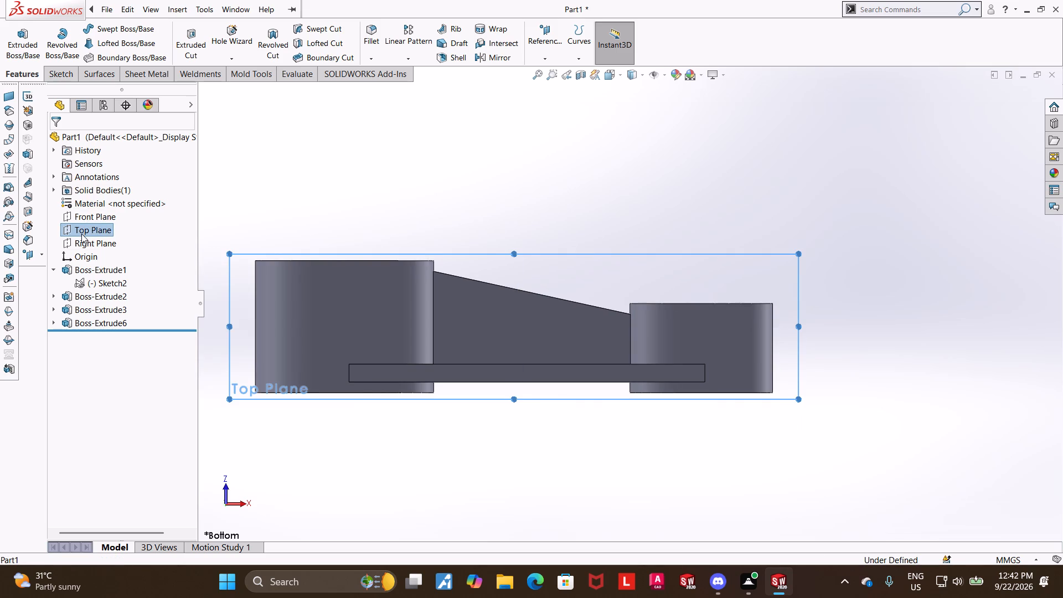
{"action": "left_click", "coordinate": [93, 219]}
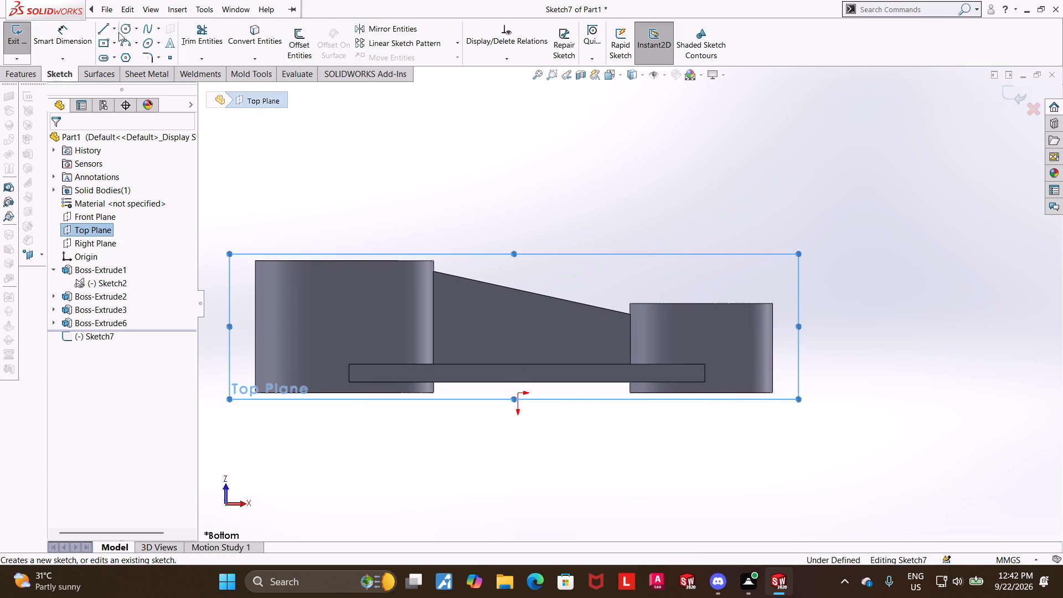
Draw a vertical centerline from the midpoint of the solid cylinder's end edge farthest from the web to beyond its opposite end.
{"action": "left_click", "coordinate": [116, 29]}
{"action": "left_click", "coordinate": [111, 55]}
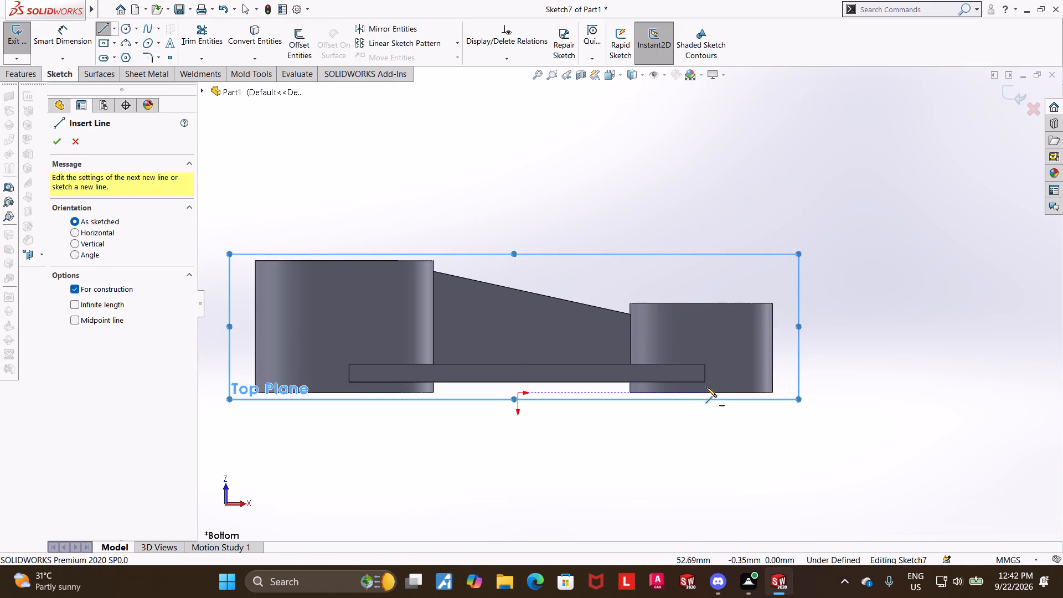
{"action": "left_click", "coordinate": [701, 303]}
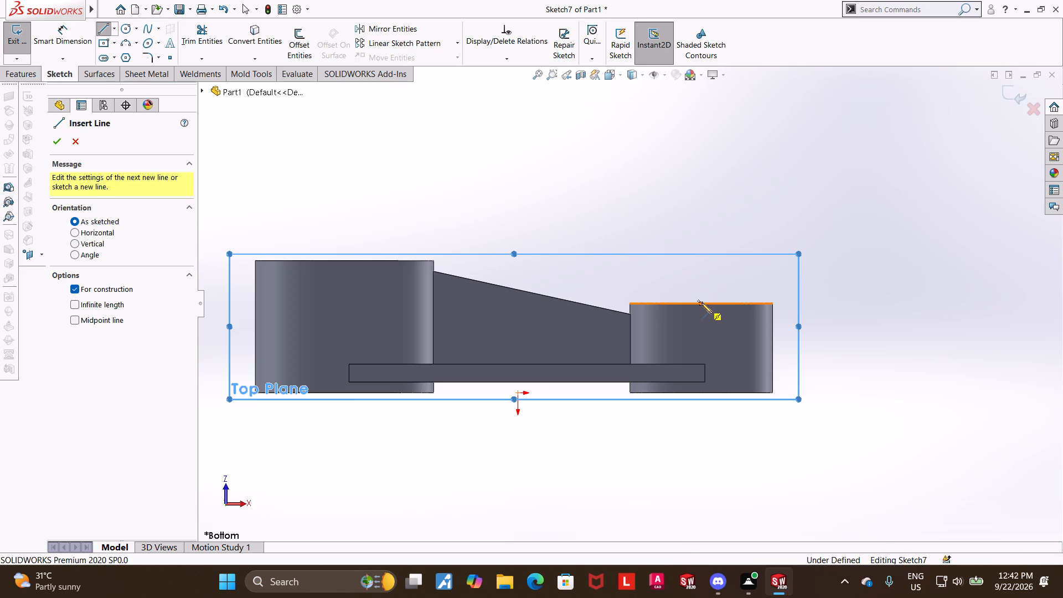
{"action": "left_click", "coordinate": [702, 439]}
{"action": "key", "text": "Escape"}
{"action": "key", "text": "Escape"}
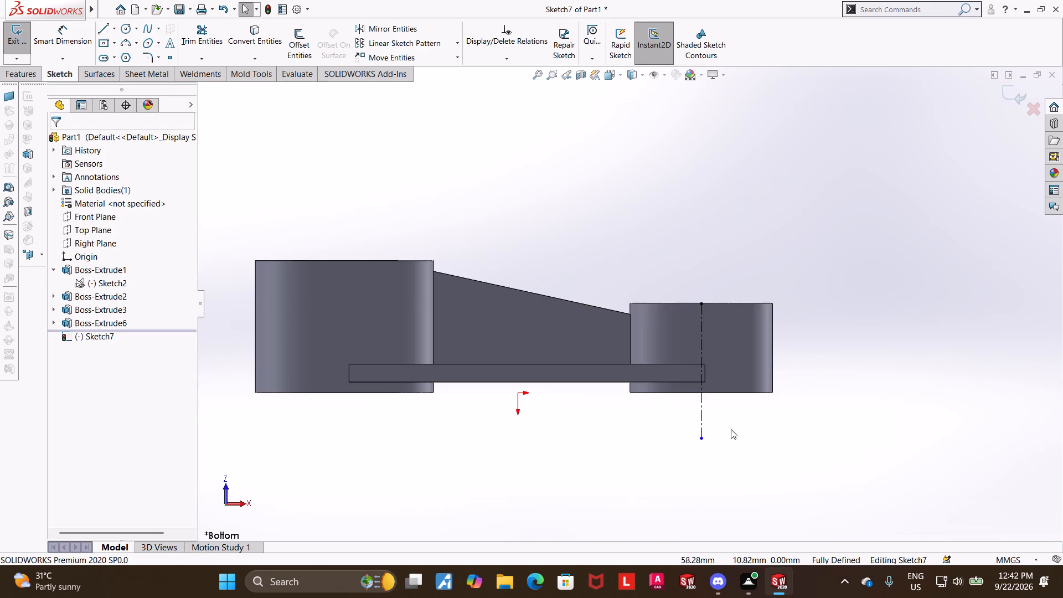
{"action": "key", "text": "Escape"}
Sketch a closed four-line tapered profile across the solid cylinder, about 25 mm wide at the far end and 16 mm near the web.
{"action": "scroll", "coordinate": [726, 297], "scroll_direction": "down", "scroll_amount": 2}
{"action": "left_click", "coordinate": [99, 29]}
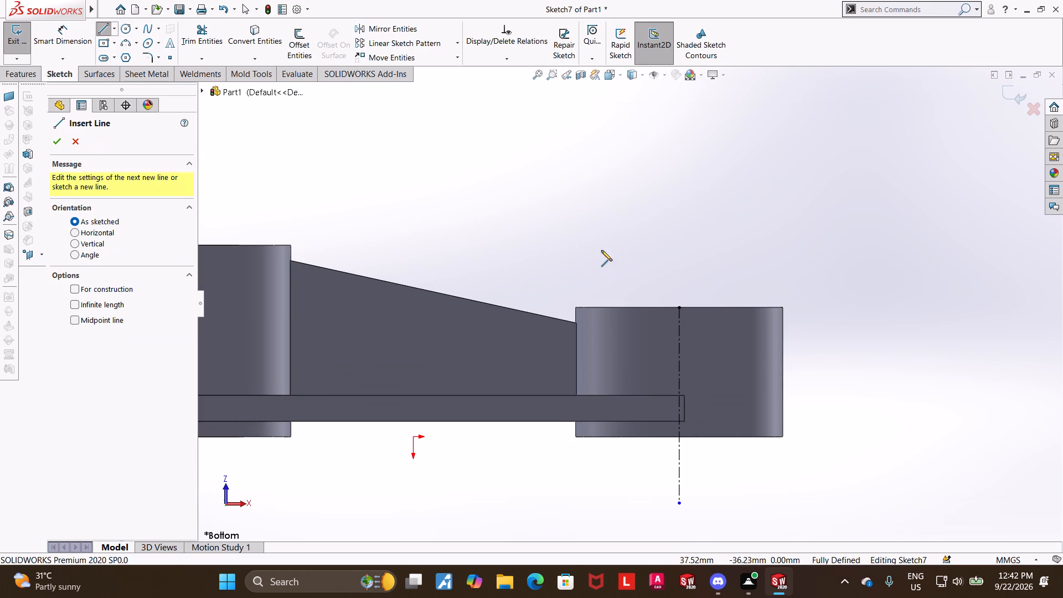
{"action": "left_click", "coordinate": [617, 309]}
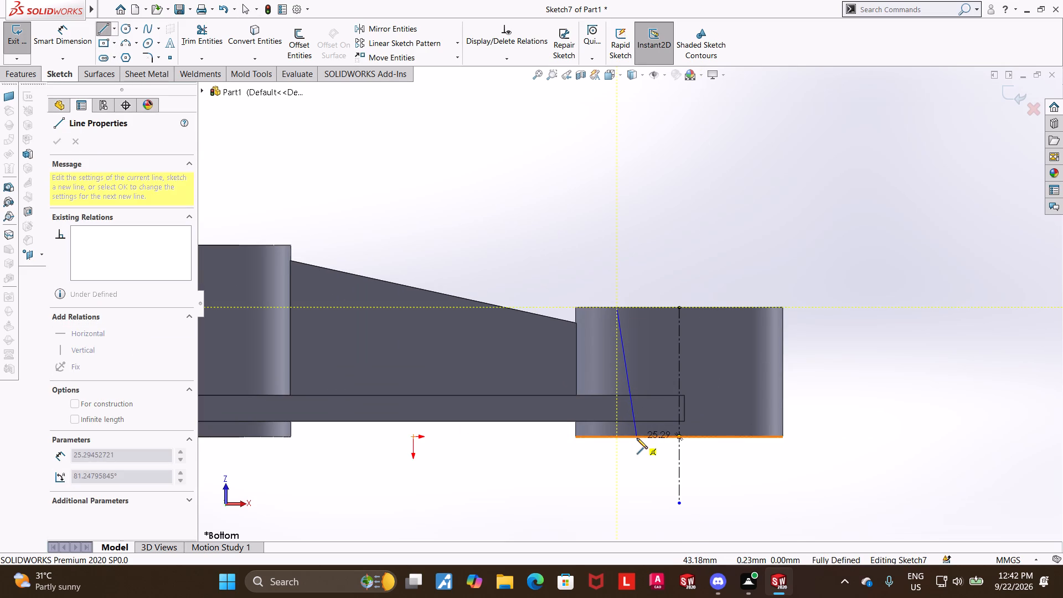
{"action": "left_click", "coordinate": [636, 436]}
{"action": "left_click", "coordinate": [721, 437]}
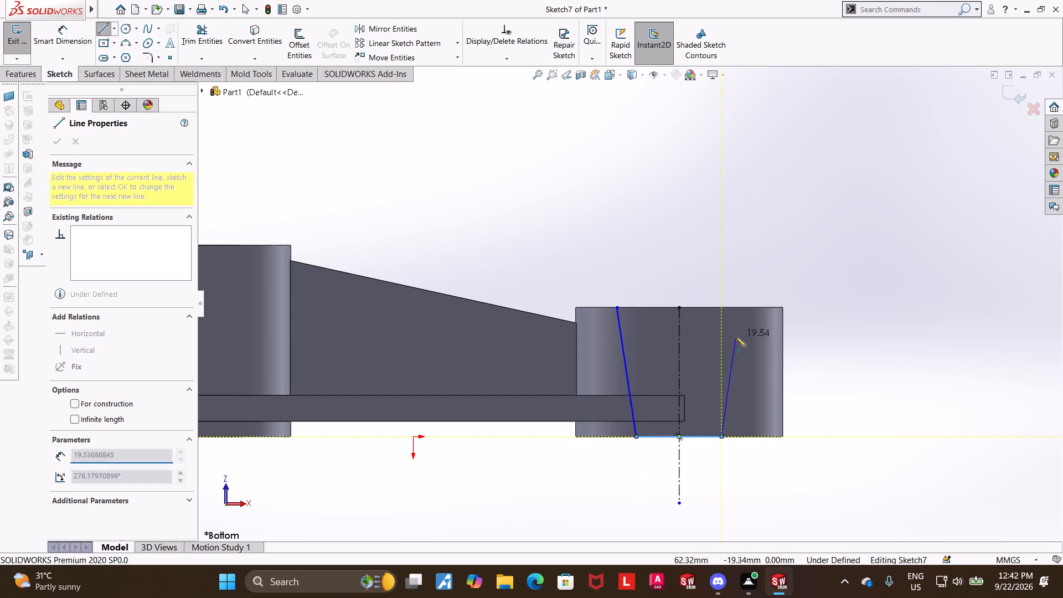
{"action": "left_click", "coordinate": [747, 306]}
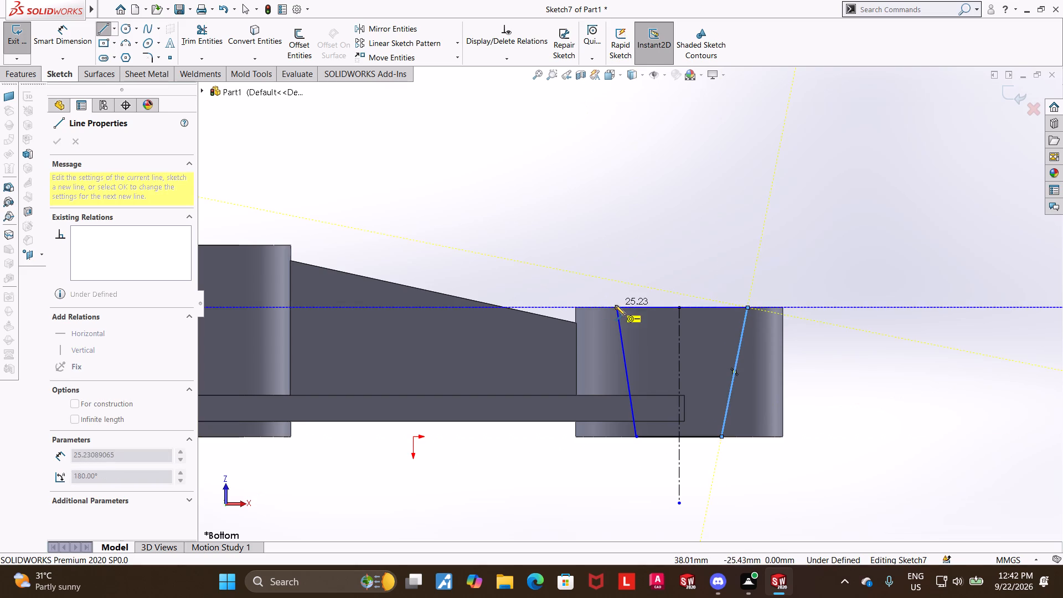
{"action": "left_click", "coordinate": [615, 305]}
{"action": "key", "text": "Escape"}
{"action": "key", "text": "Escape"}
{"action": "key", "text": "Escape"}
{"action": "key", "text": "Escape"}
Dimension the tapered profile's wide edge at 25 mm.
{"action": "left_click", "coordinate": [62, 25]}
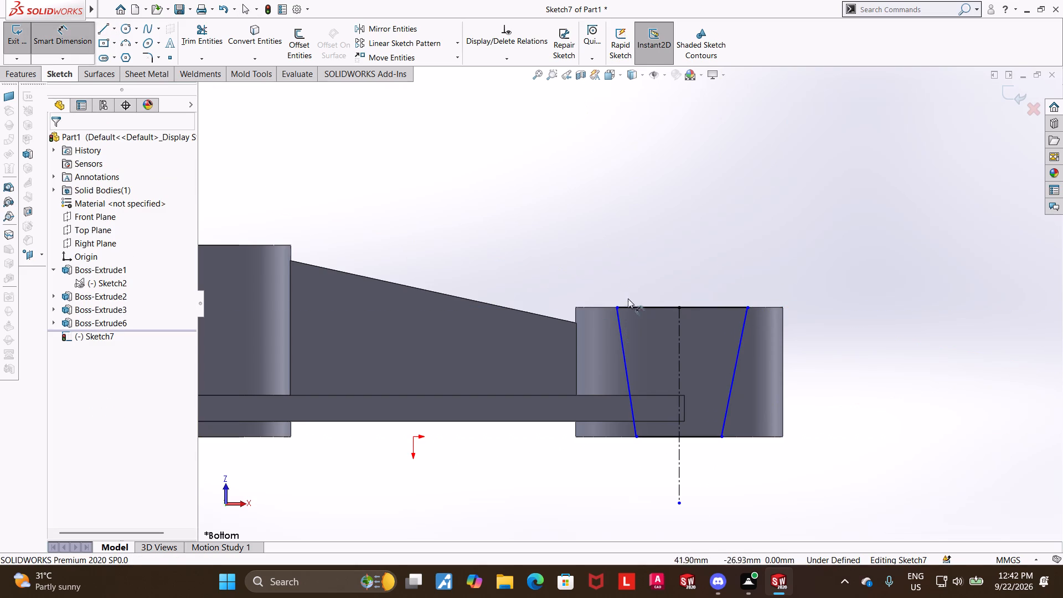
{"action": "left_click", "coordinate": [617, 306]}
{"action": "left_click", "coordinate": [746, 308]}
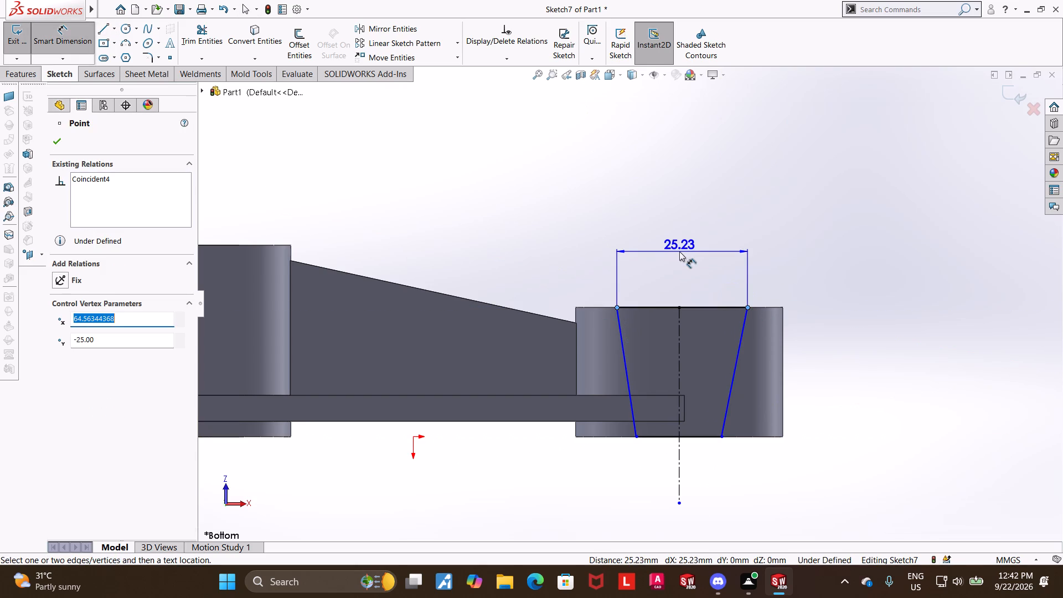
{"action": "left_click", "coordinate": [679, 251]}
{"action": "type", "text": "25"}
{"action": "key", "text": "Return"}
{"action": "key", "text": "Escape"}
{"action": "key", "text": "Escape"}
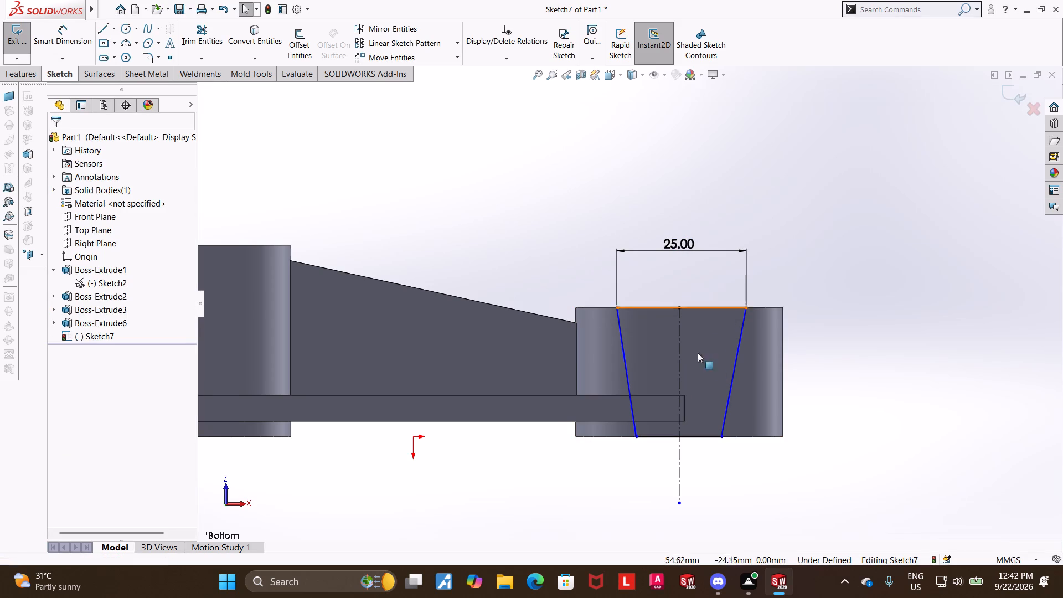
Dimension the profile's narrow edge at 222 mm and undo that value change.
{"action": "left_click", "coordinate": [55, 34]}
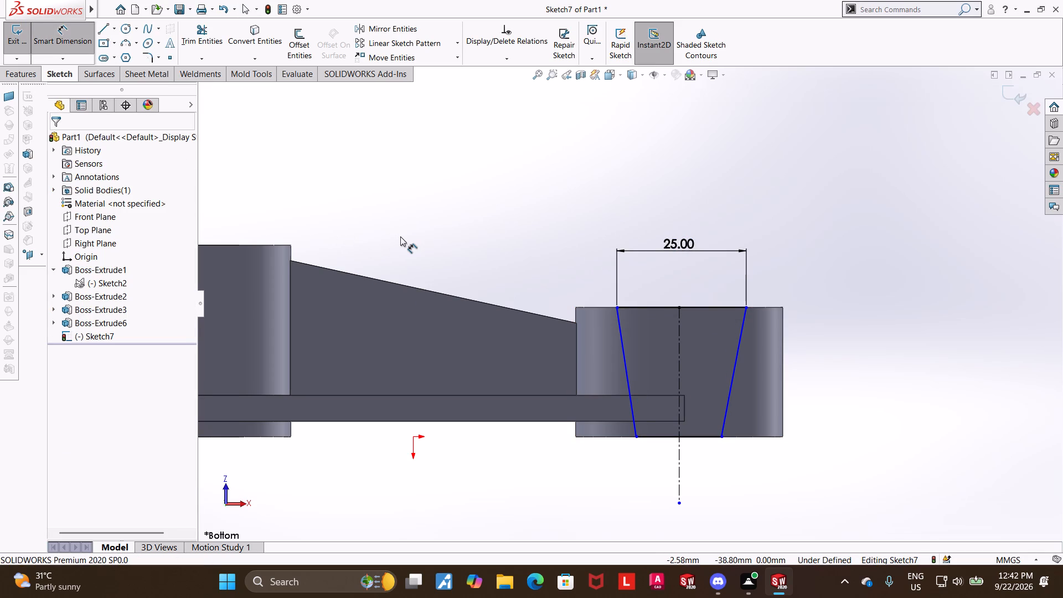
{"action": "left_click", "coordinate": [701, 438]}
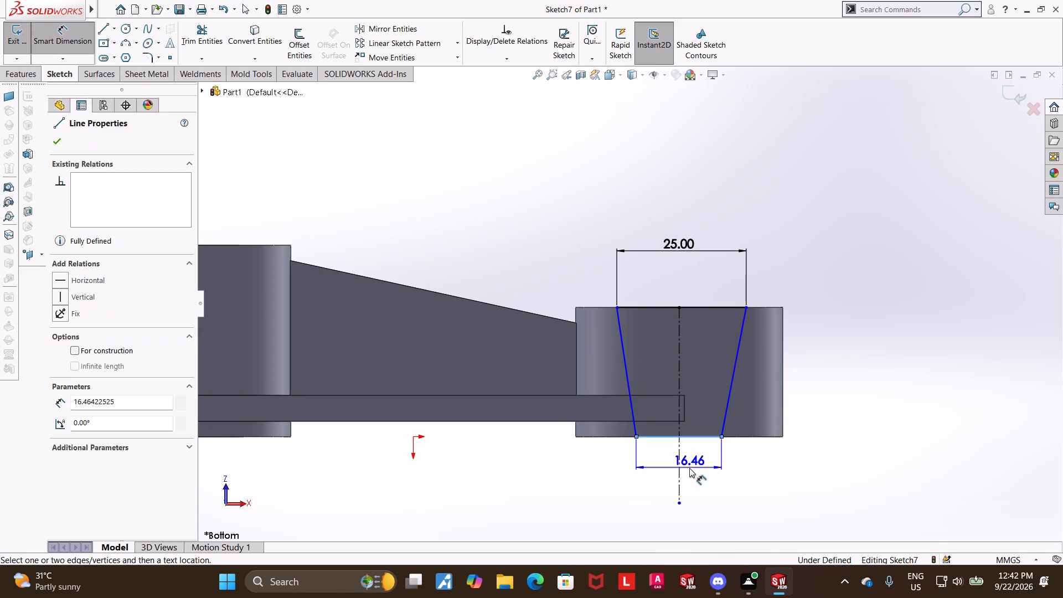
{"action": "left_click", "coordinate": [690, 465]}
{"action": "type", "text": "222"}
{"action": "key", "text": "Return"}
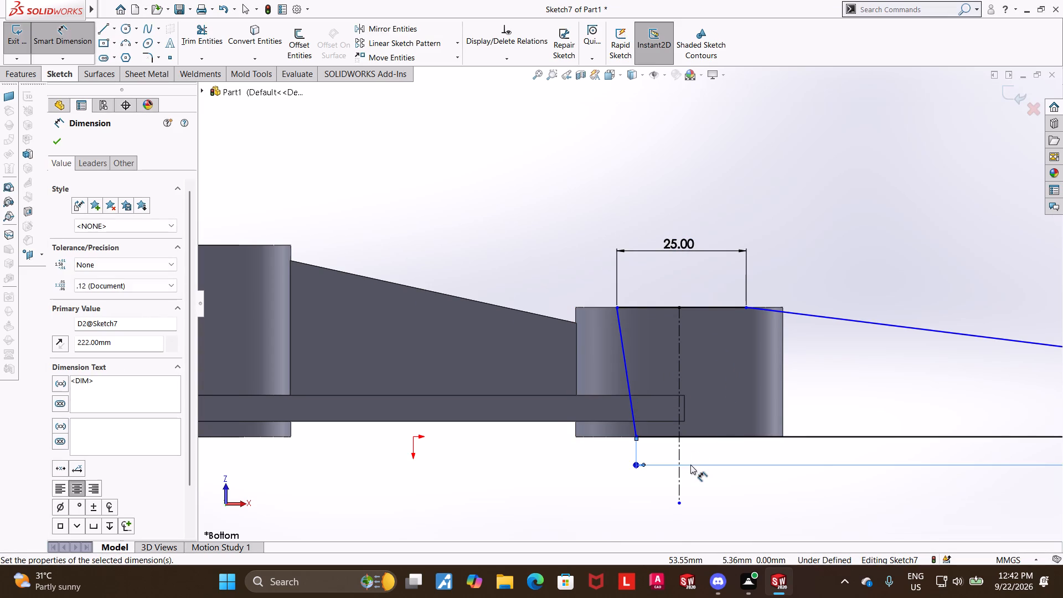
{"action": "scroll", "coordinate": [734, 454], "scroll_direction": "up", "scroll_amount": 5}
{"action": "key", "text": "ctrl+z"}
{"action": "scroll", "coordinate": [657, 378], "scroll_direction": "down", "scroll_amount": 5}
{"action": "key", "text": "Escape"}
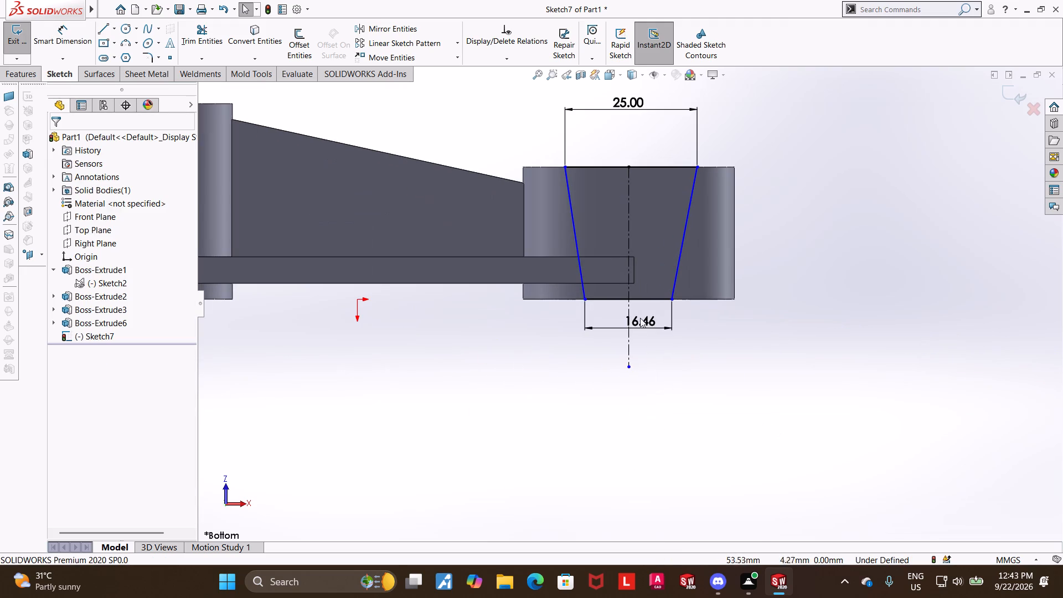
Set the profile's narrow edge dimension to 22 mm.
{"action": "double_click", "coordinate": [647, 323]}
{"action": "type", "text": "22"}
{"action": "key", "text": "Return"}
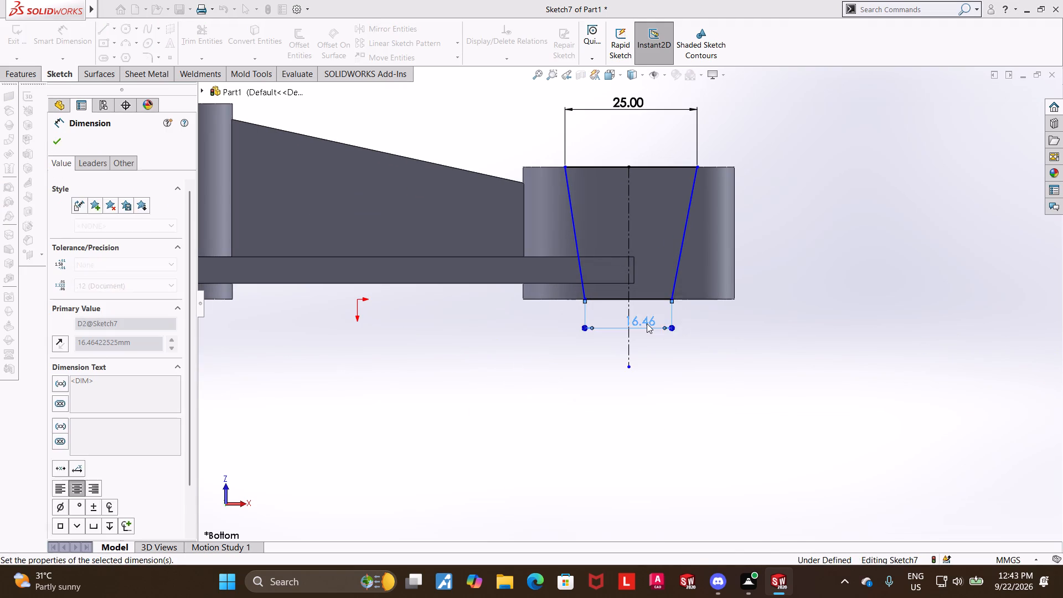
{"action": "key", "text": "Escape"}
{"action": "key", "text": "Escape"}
Add a Midpoint relation between the narrow edge's midpoint and the vertical centerline.
{"action": "scroll", "coordinate": [630, 291], "scroll_direction": "down", "scroll_amount": 4}
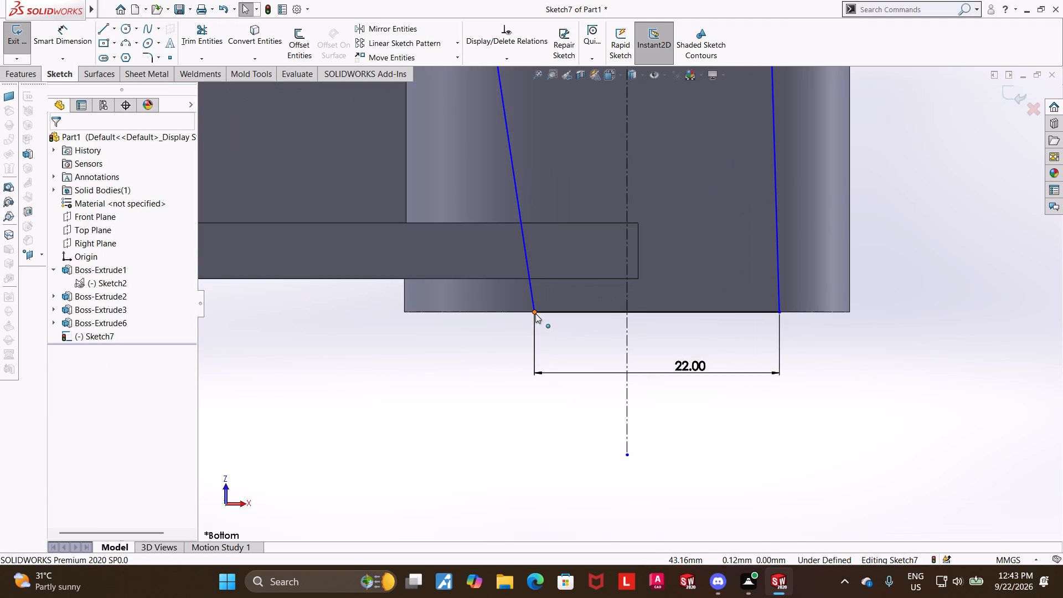
{"action": "left_click", "coordinate": [656, 311]}
{"action": "left_click", "coordinate": [627, 332], "text": "ctrl"}
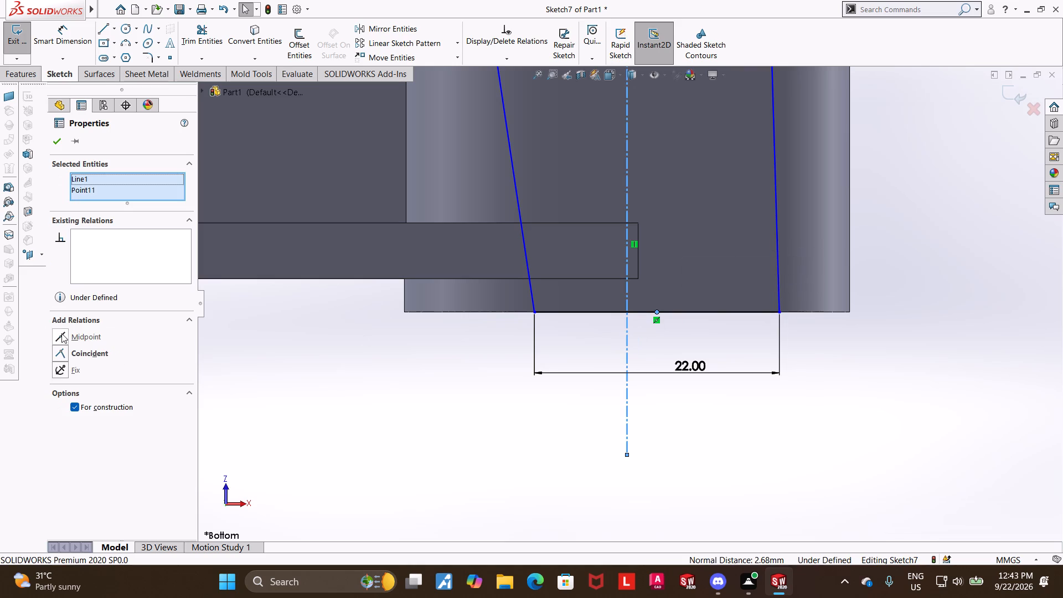
{"action": "left_click", "coordinate": [61, 333]}
{"action": "left_click", "coordinate": [52, 142]}
Trim away the half of the tapered profile on the hollow boss side of the centerline.
{"action": "scroll", "coordinate": [379, 370], "scroll_direction": "up", "scroll_amount": 2}
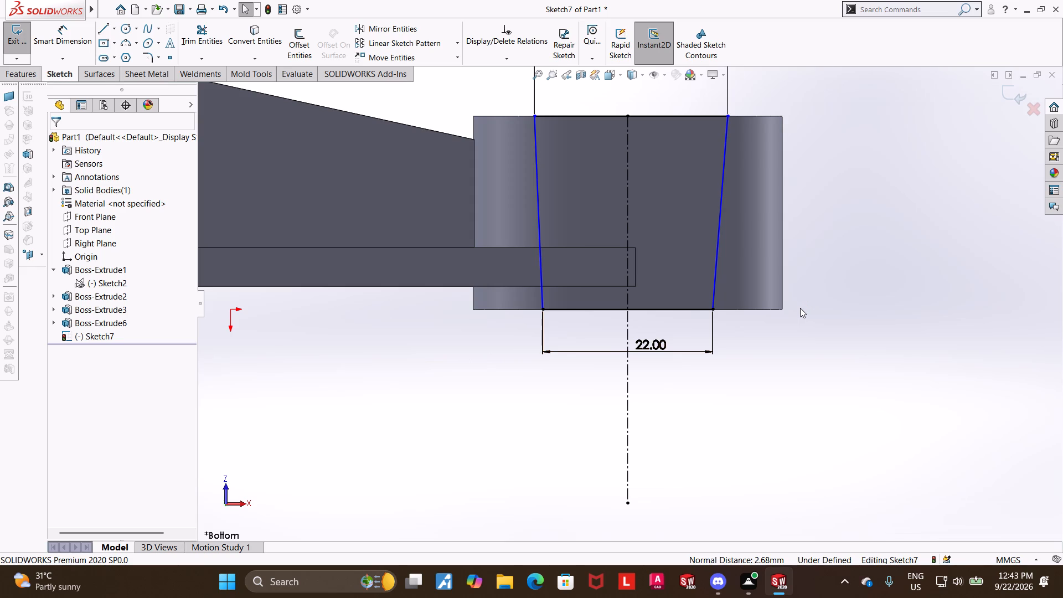
{"action": "scroll", "coordinate": [1062, 360], "scroll_direction": "up", "scroll_amount": 8}
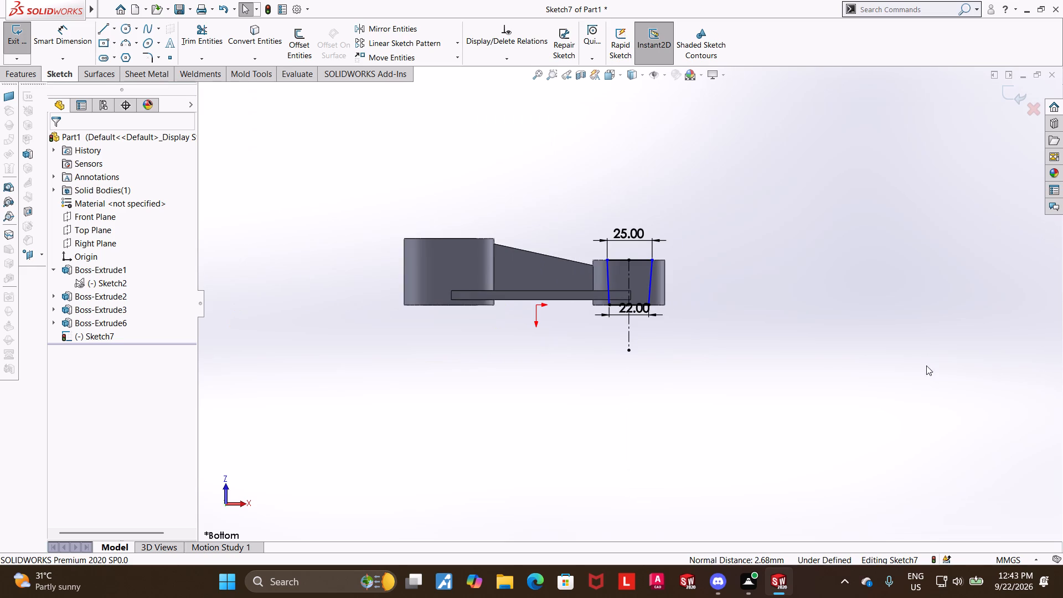
{"action": "middle_click_drag", "start_coordinate": [738, 233], "coordinate": [726, 326]}
{"action": "scroll", "coordinate": [628, 276], "scroll_direction": "down", "scroll_amount": 3}
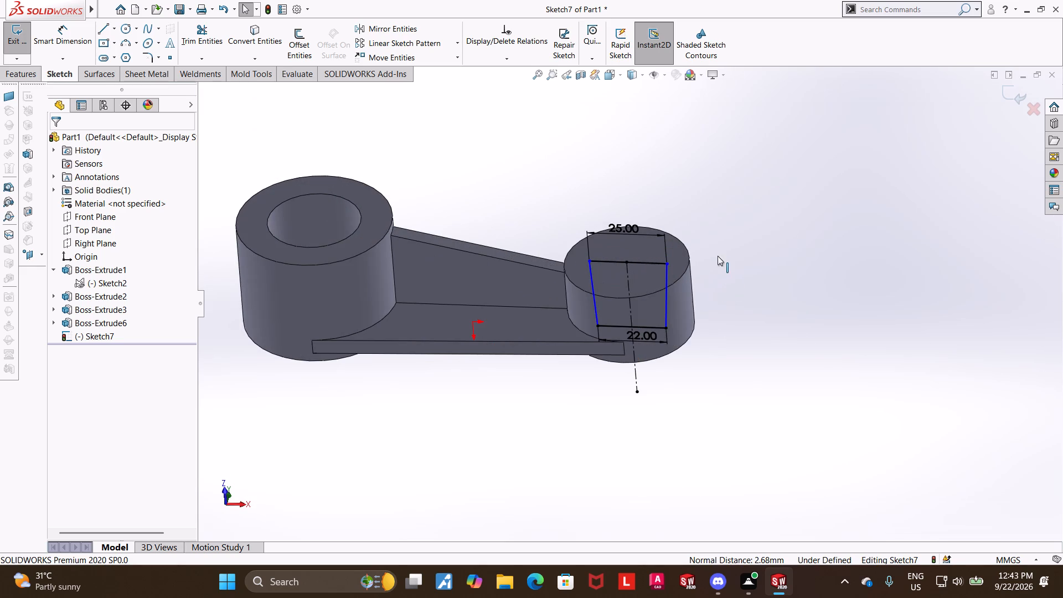
{"action": "middle_click_drag", "start_coordinate": [720, 224], "coordinate": [733, 167]}
{"action": "scroll", "coordinate": [632, 292], "scroll_direction": "down", "scroll_amount": 3}
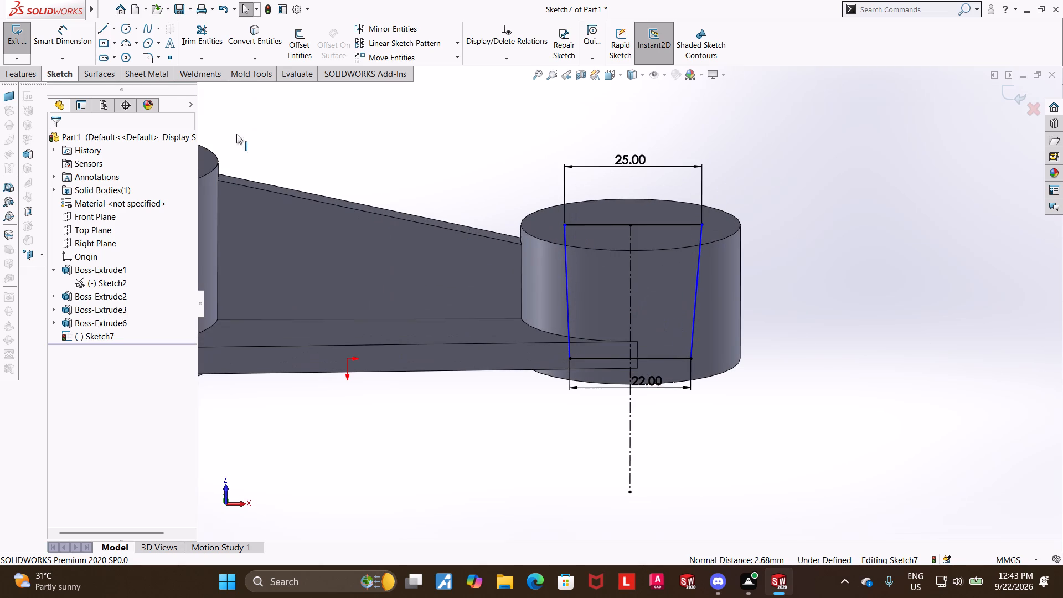
{"action": "left_click", "coordinate": [185, 35]}
{"action": "left_click_drag", "start_coordinate": [605, 211], "coordinate": [598, 246]}
{"action": "left_click_drag", "start_coordinate": [582, 279], "coordinate": [550, 305]}
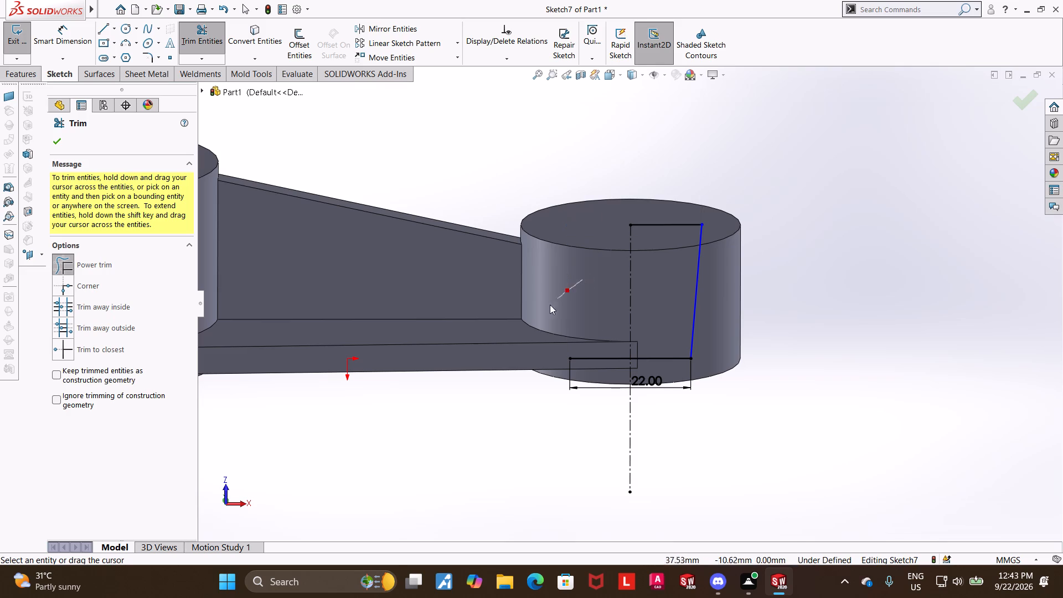
{"action": "left_click_drag", "start_coordinate": [550, 305], "coordinate": [552, 303]}
{"action": "left_click_drag", "start_coordinate": [607, 329], "coordinate": [602, 365]}
{"action": "key", "text": "Escape"}
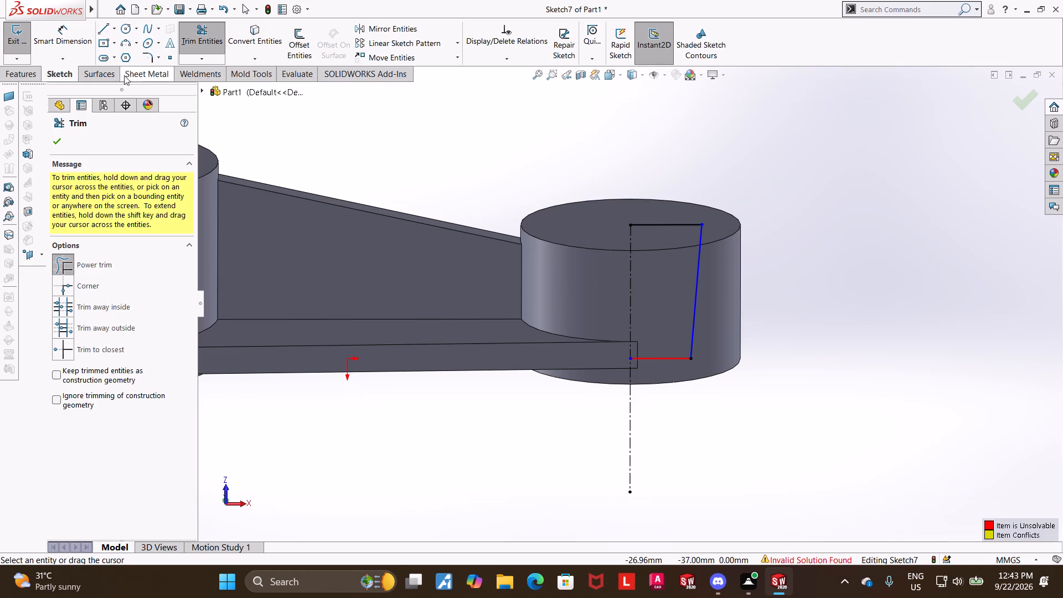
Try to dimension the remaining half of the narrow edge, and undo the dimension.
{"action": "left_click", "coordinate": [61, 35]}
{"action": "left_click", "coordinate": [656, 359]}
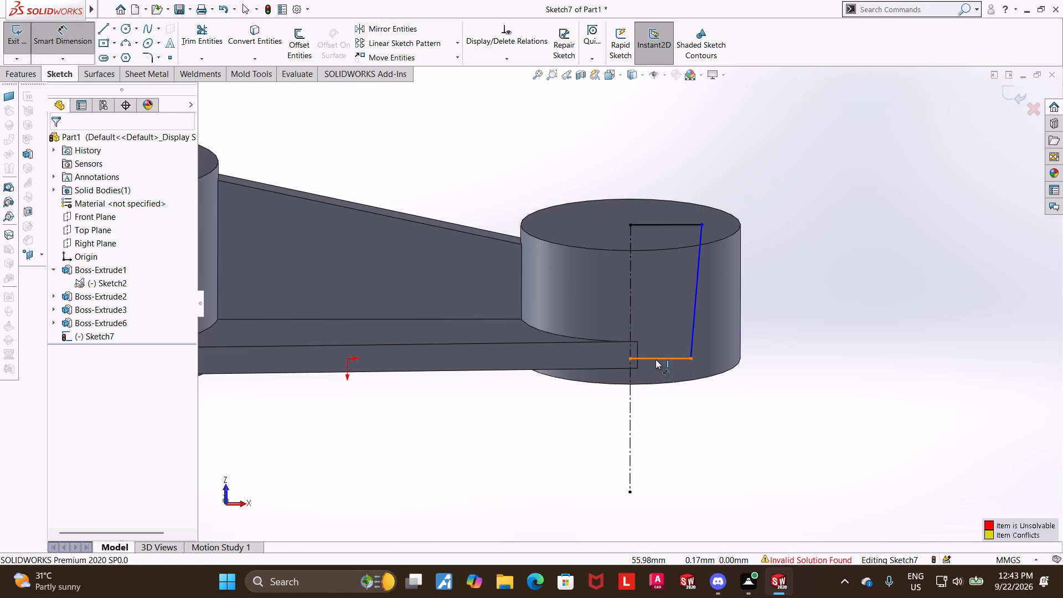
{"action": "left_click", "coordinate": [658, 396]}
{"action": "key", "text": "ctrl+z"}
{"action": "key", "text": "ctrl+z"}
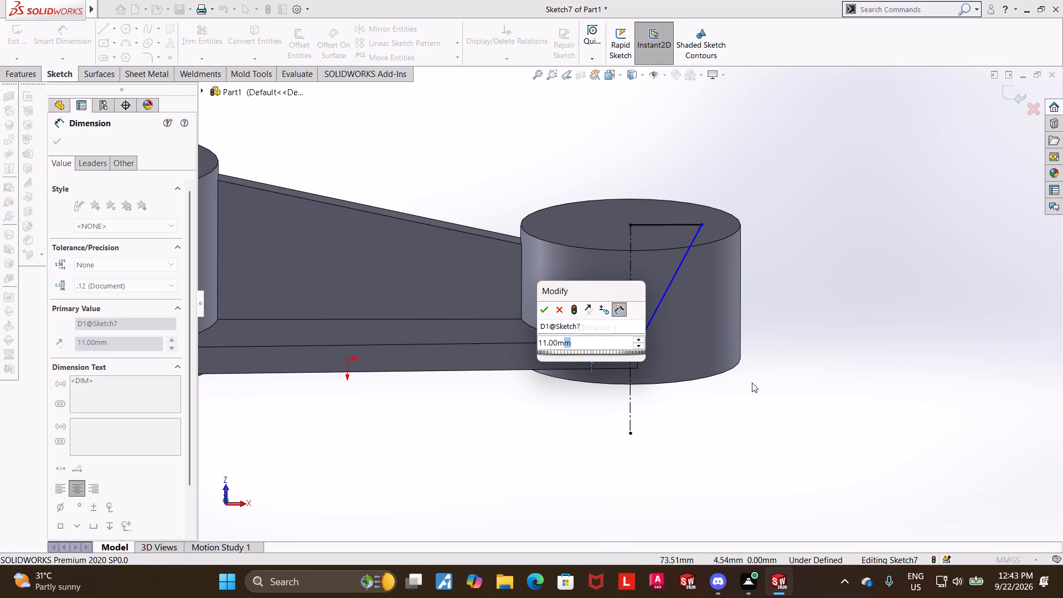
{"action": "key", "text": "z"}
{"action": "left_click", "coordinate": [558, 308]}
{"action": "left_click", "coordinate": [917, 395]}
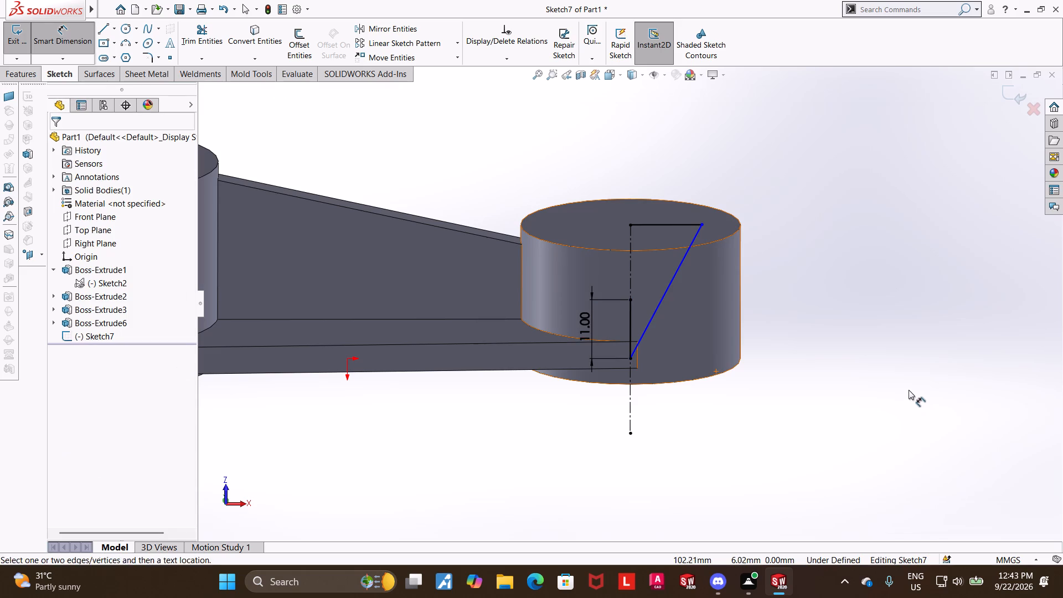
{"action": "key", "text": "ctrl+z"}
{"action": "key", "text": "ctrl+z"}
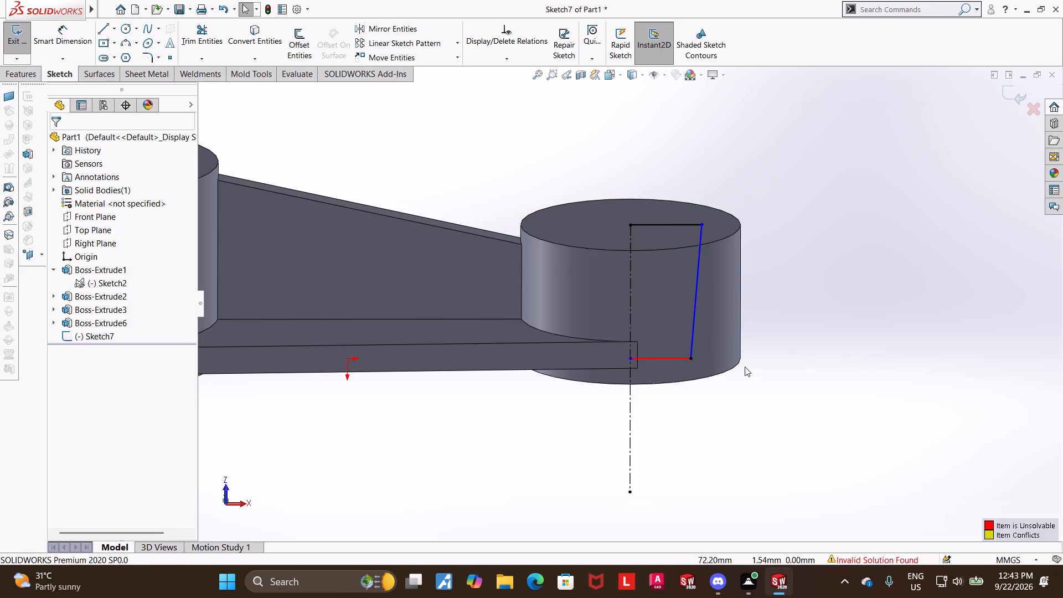
Trim away the conflicting remaining half of the profile's narrow edge.
{"action": "scroll", "coordinate": [653, 372], "scroll_direction": "down", "scroll_amount": 2}
{"action": "scroll", "coordinate": [643, 374], "scroll_direction": "up", "scroll_amount": 4}
{"action": "left_click", "coordinate": [214, 30]}
{"action": "scroll", "coordinate": [716, 347], "scroll_direction": "down", "scroll_amount": 2}
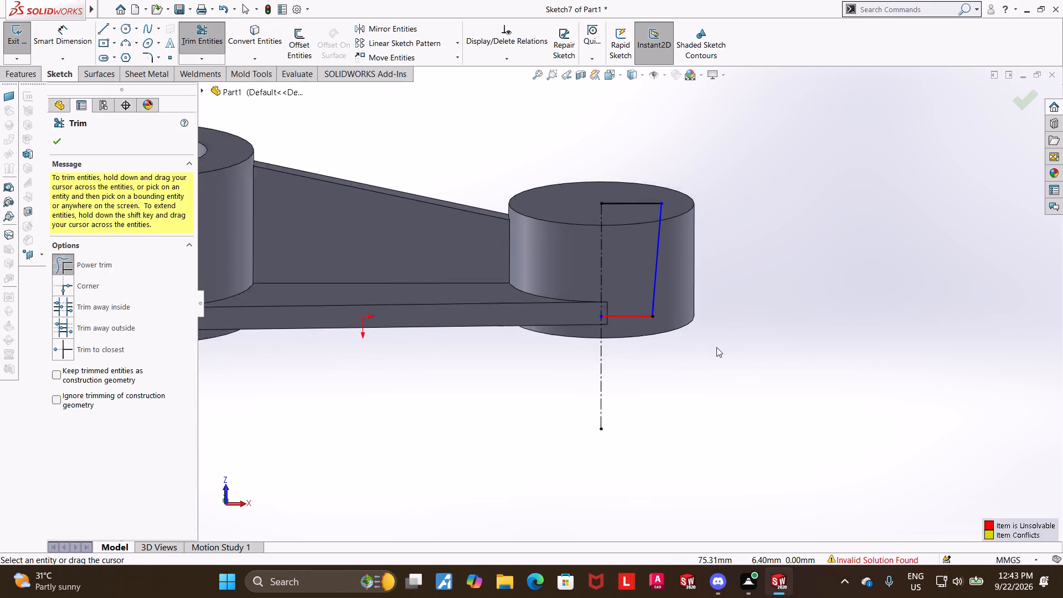
{"action": "scroll", "coordinate": [716, 347], "scroll_direction": "down", "scroll_amount": 2}
{"action": "left_click_drag", "start_coordinate": [554, 260], "coordinate": [548, 312]}
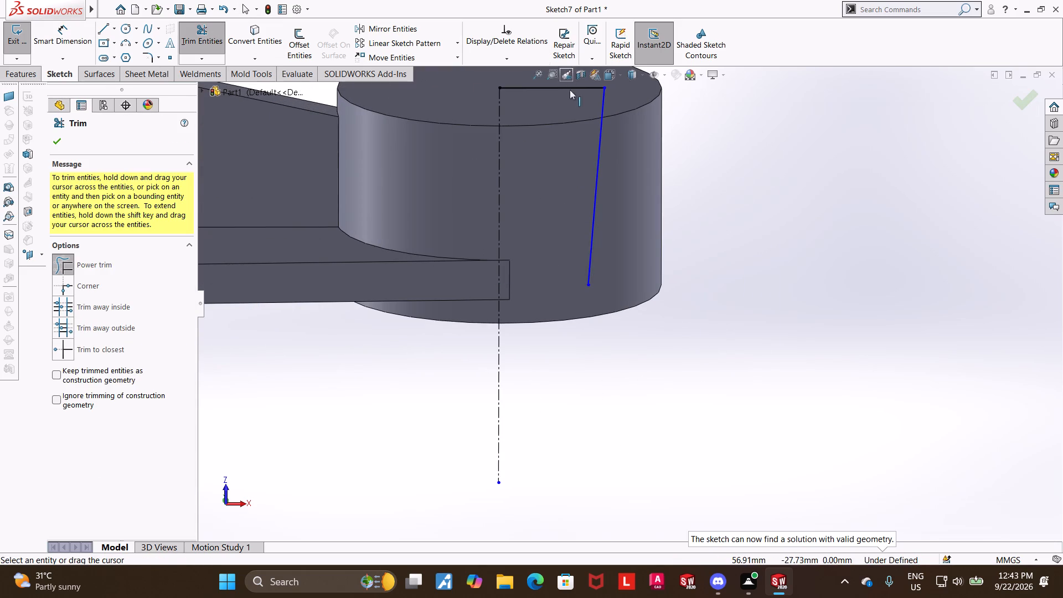
In Bottom view, redraw the narrow edge as a horizontal line about 11 mm long from the slanted side's end to the centerline.
{"action": "left_click", "coordinate": [608, 71]}
{"action": "left_click", "coordinate": [551, 374]}
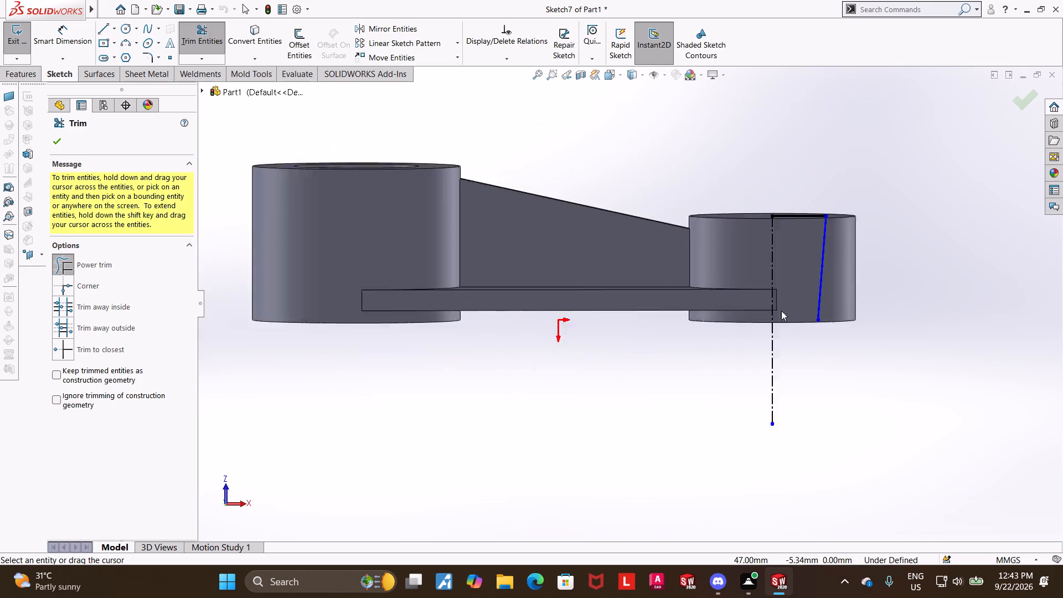
{"action": "scroll", "coordinate": [867, 307], "scroll_direction": "down", "scroll_amount": 4}
{"action": "left_click", "coordinate": [106, 27]}
{"action": "scroll", "coordinate": [743, 332], "scroll_direction": "down", "scroll_amount": 3}
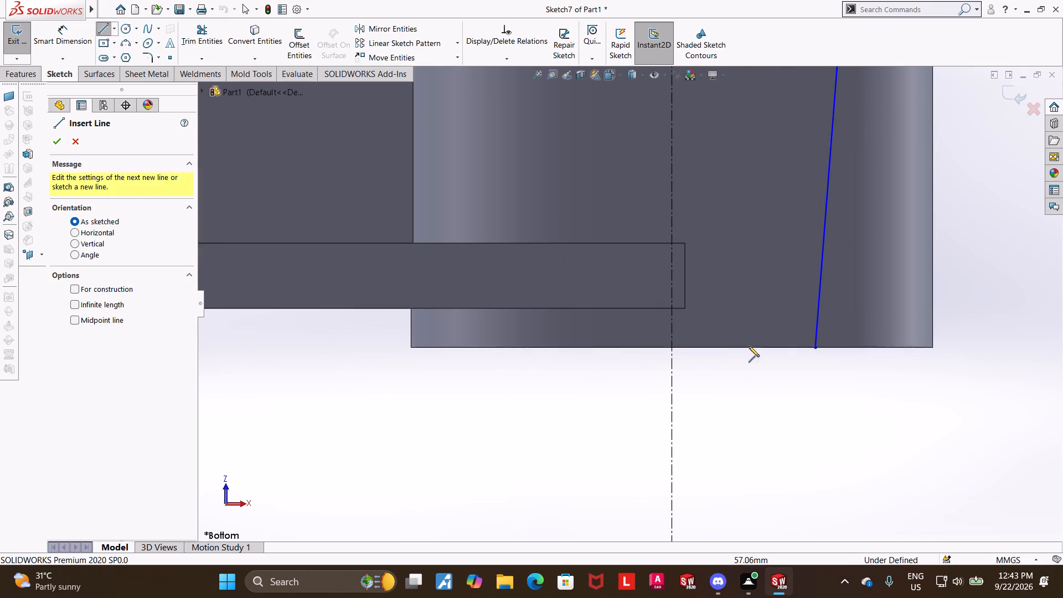
{"action": "left_click", "coordinate": [814, 347]}
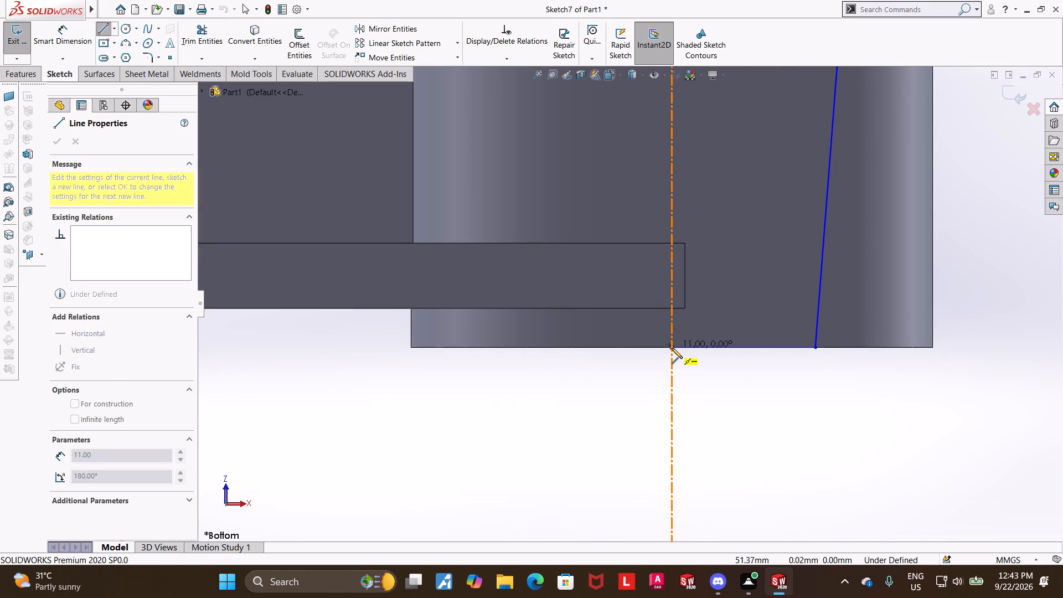
{"action": "left_click", "coordinate": [672, 348]}
{"action": "key", "text": "Escape"}
{"action": "key", "text": "Escape"}
{"action": "key", "text": "Escape"}
Dimension the redrawn narrow edge at 11 mm.
{"action": "left_click", "coordinate": [69, 53]}
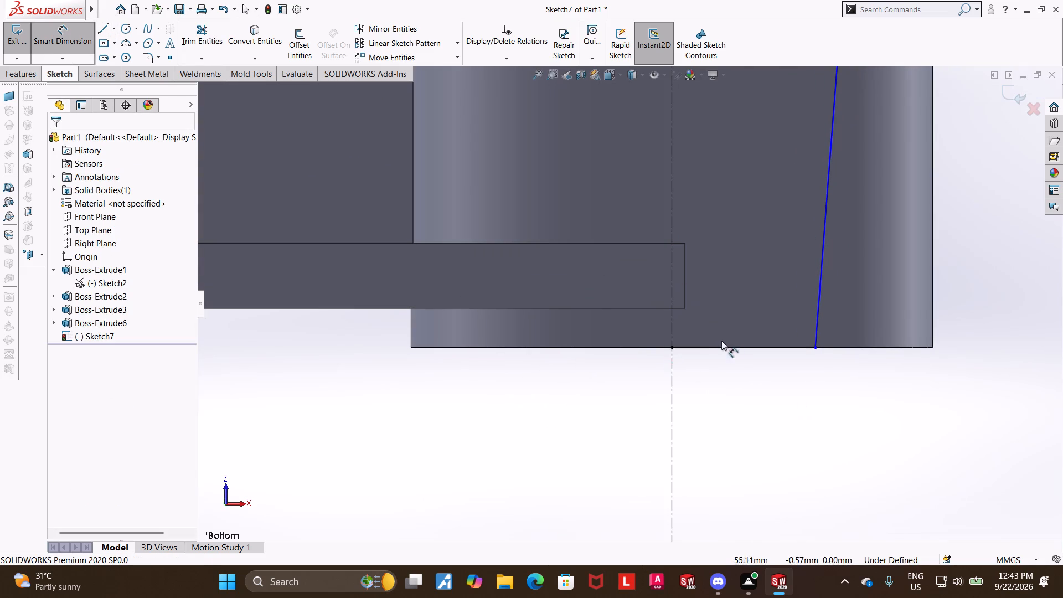
{"action": "left_click", "coordinate": [725, 348]}
{"action": "left_click", "coordinate": [718, 393]}
{"action": "type", "text": "11"}
{"action": "key", "text": "Return"}
{"action": "key", "text": "Escape"}
{"action": "key", "text": "Escape"}
Close the half profile with a vertical line along the centerline, joining the inner ends of the wide and narrow edges.
{"action": "scroll", "coordinate": [644, 342], "scroll_direction": "up", "scroll_amount": 6}
{"action": "scroll", "coordinate": [729, 166], "scroll_direction": "down", "scroll_amount": 2}
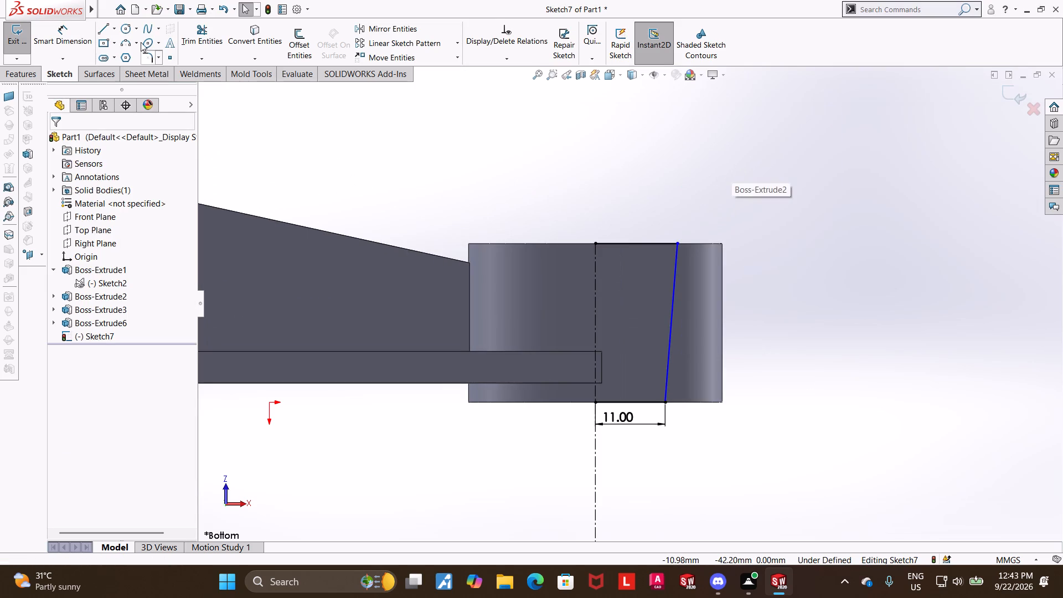
{"action": "left_click", "coordinate": [98, 29]}
{"action": "left_click", "coordinate": [595, 245]}
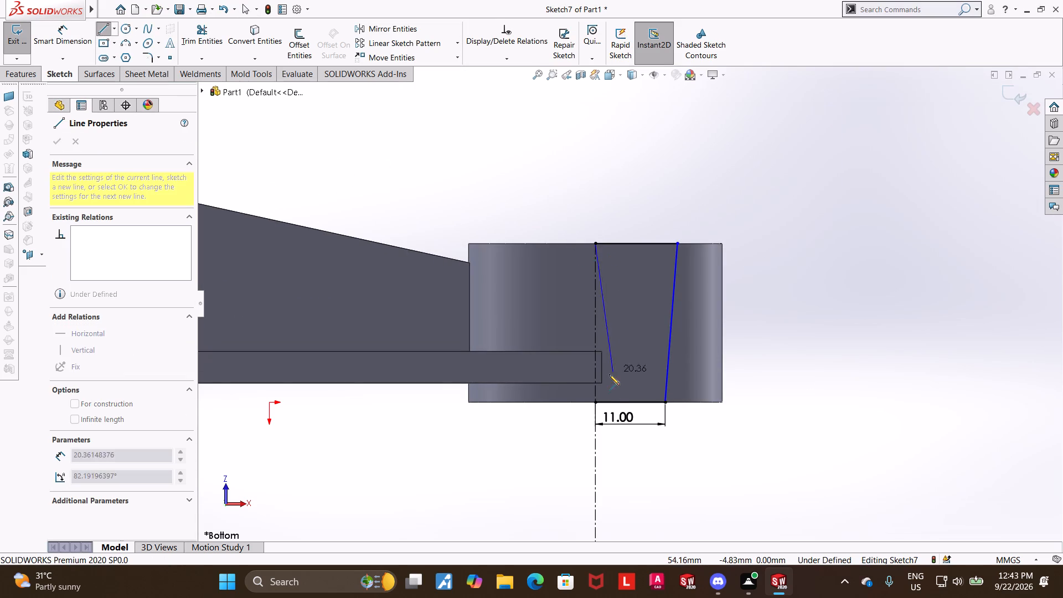
{"action": "left_click", "coordinate": [595, 402]}
{"action": "key", "text": "Escape"}
{"action": "key", "text": "Escape"}
{"action": "key", "text": "Escape"}
{"action": "key", "text": "Escape"}
Dimension the half profile's wide edge at 12.5 mm.
{"action": "left_click", "coordinate": [47, 34]}
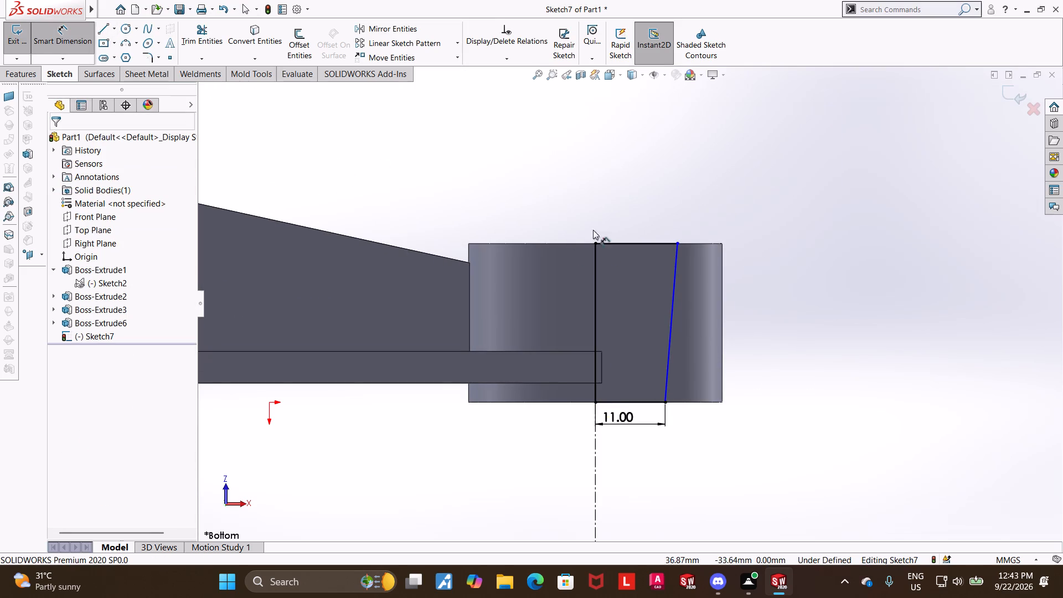
{"action": "left_click", "coordinate": [621, 242]}
{"action": "left_click", "coordinate": [622, 214]}
{"action": "type", "text": "12.5"}
{"action": "key", "text": "Return"}
{"action": "key", "text": "Escape"}
{"action": "key", "text": "Escape"}
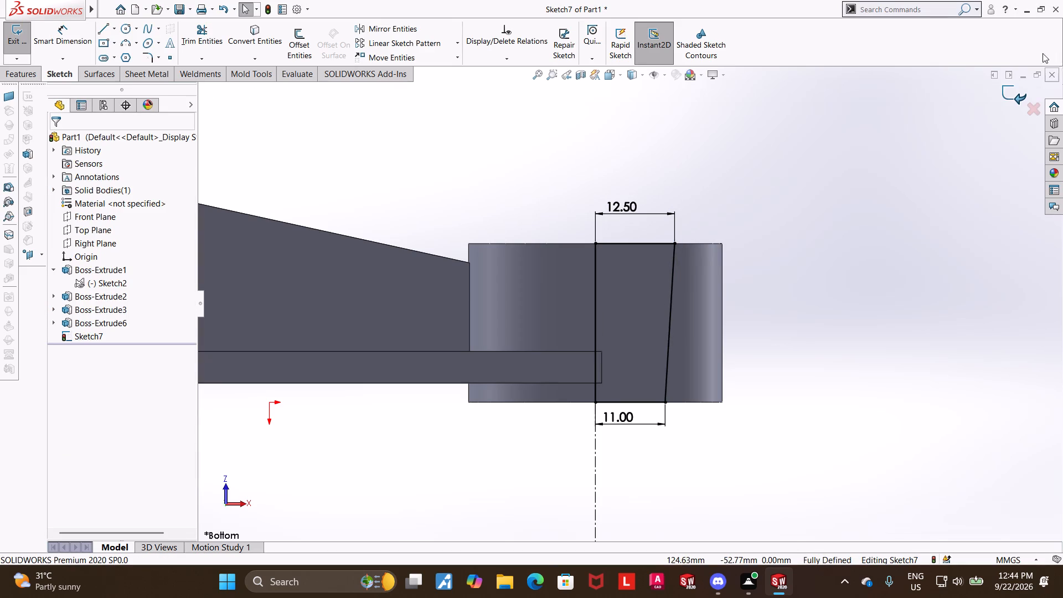
Finish the tapered half-profile sketch.
{"action": "left_click", "coordinate": [1010, 98]}
{"action": "middle_click_drag", "start_coordinate": [833, 218], "coordinate": [826, 235]}
{"action": "scroll", "coordinate": [826, 235], "scroll_direction": "up", "scroll_amount": 1}
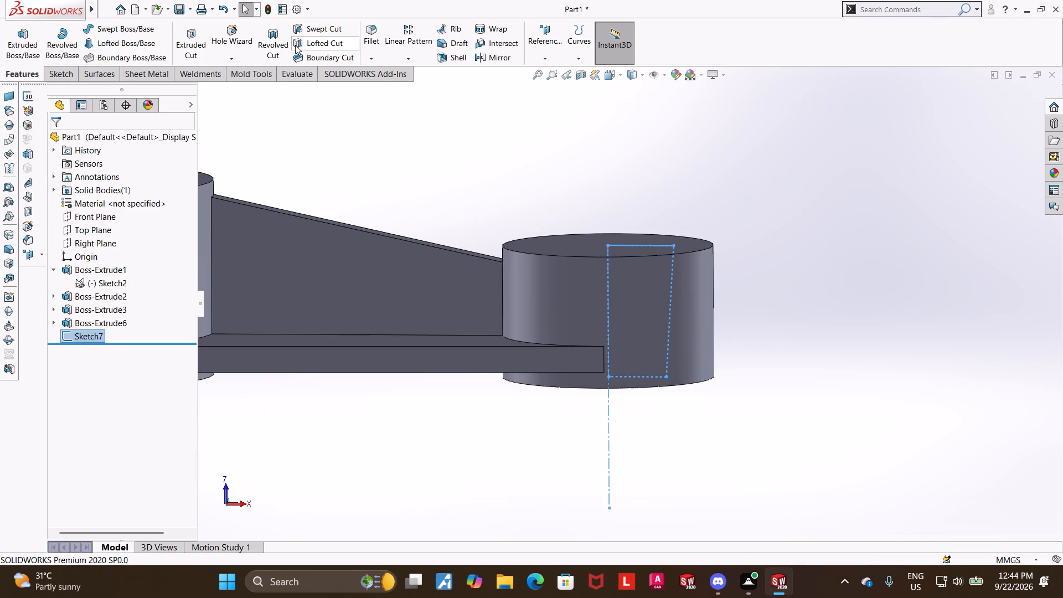
Make a 360-degree revolved cut from the tapered half profile about its centerline, through the smaller cylinder.
{"action": "left_click", "coordinate": [282, 40]}
{"action": "left_click", "coordinate": [51, 138]}
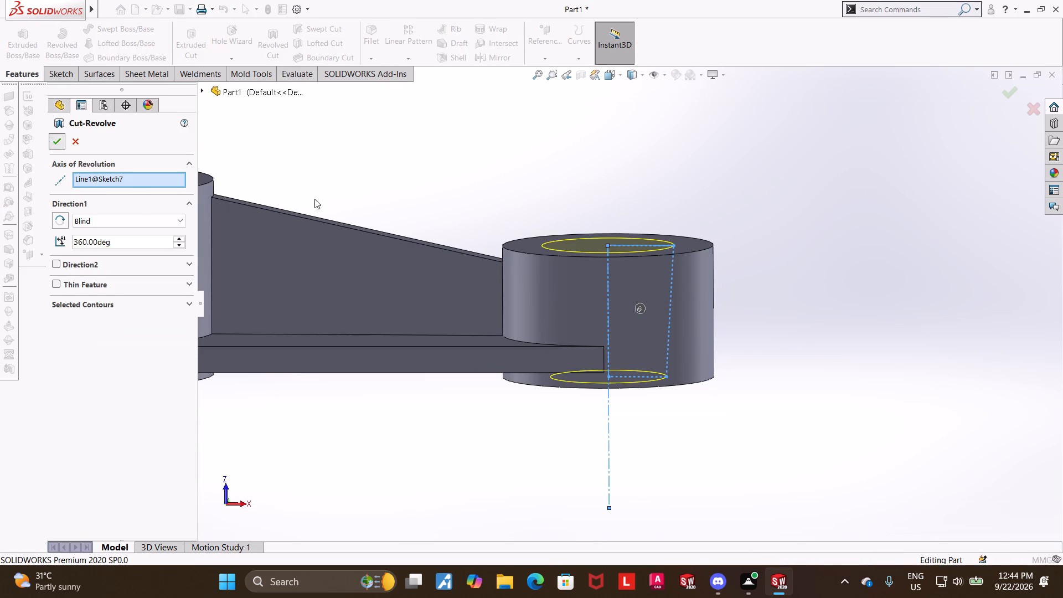
{"action": "left_click", "coordinate": [883, 259]}
Examine the cut bore, the web and the rib from both sides of the part.
{"action": "middle_click_drag", "start_coordinate": [876, 249], "coordinate": [912, 385]}
{"action": "scroll", "coordinate": [914, 385], "scroll_direction": "up", "scroll_amount": 3}
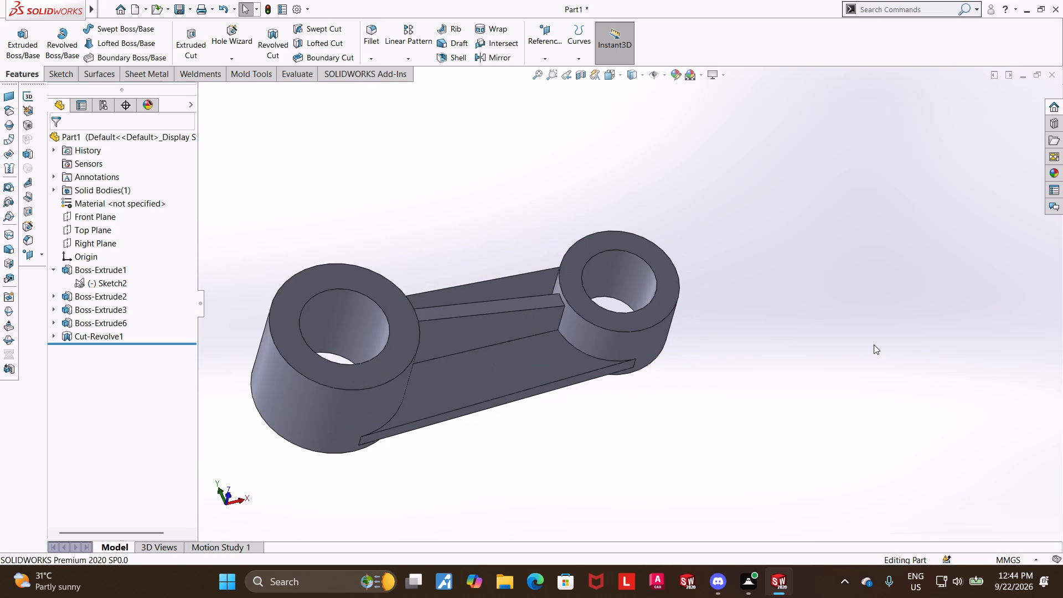
{"action": "middle_click_drag", "start_coordinate": [776, 371], "coordinate": [777, 311]}
{"action": "middle_click_drag", "start_coordinate": [777, 311], "coordinate": [811, 161]}
{"action": "middle_click_drag", "start_coordinate": [623, 229], "coordinate": [587, 319]}
{"action": "scroll", "coordinate": [605, 271], "scroll_direction": "up", "scroll_amount": 1}
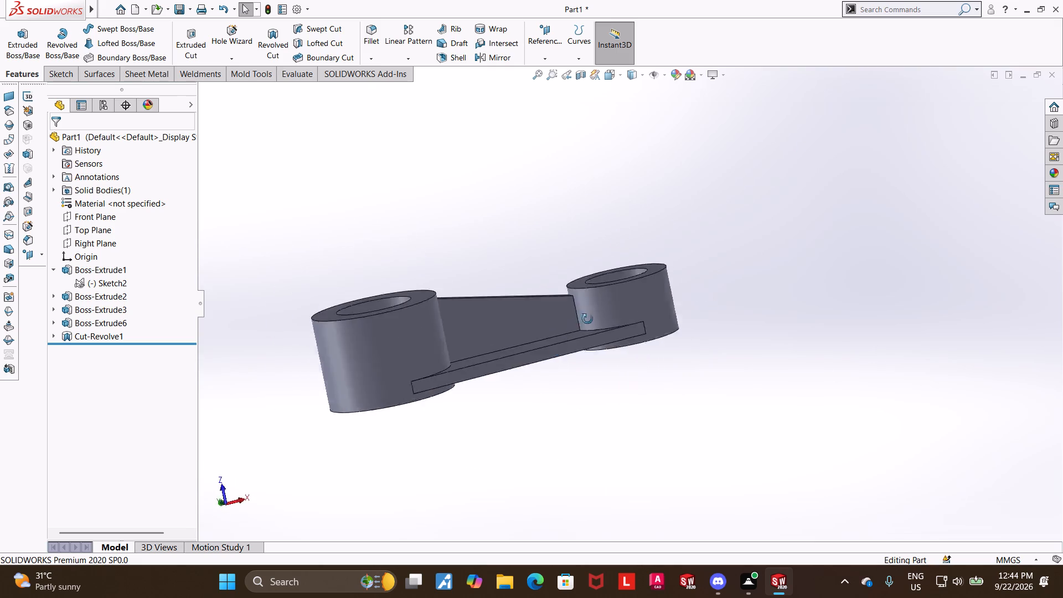
{"action": "middle_click_drag", "start_coordinate": [587, 319], "coordinate": [554, 597]}
{"action": "scroll", "coordinate": [555, 597], "scroll_direction": "down", "scroll_amount": 1}
{"action": "middle_click_drag", "start_coordinate": [474, 145], "coordinate": [475, 317]}
{"action": "scroll", "coordinate": [471, 320], "scroll_direction": "down", "scroll_amount": 1}
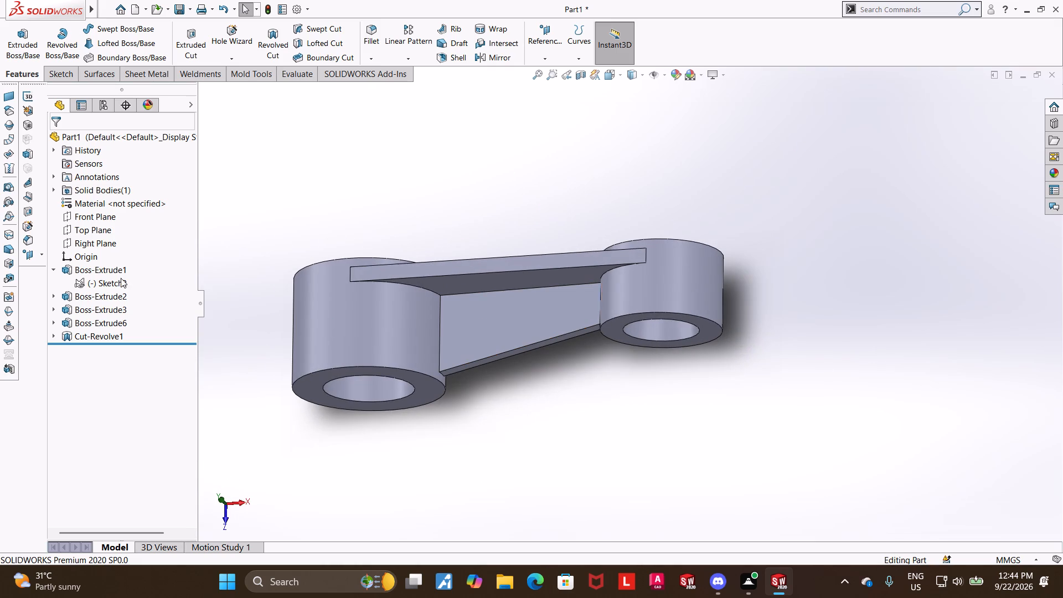
Start a new sketch on the Top Plane.
{"action": "left_click", "coordinate": [80, 233]}
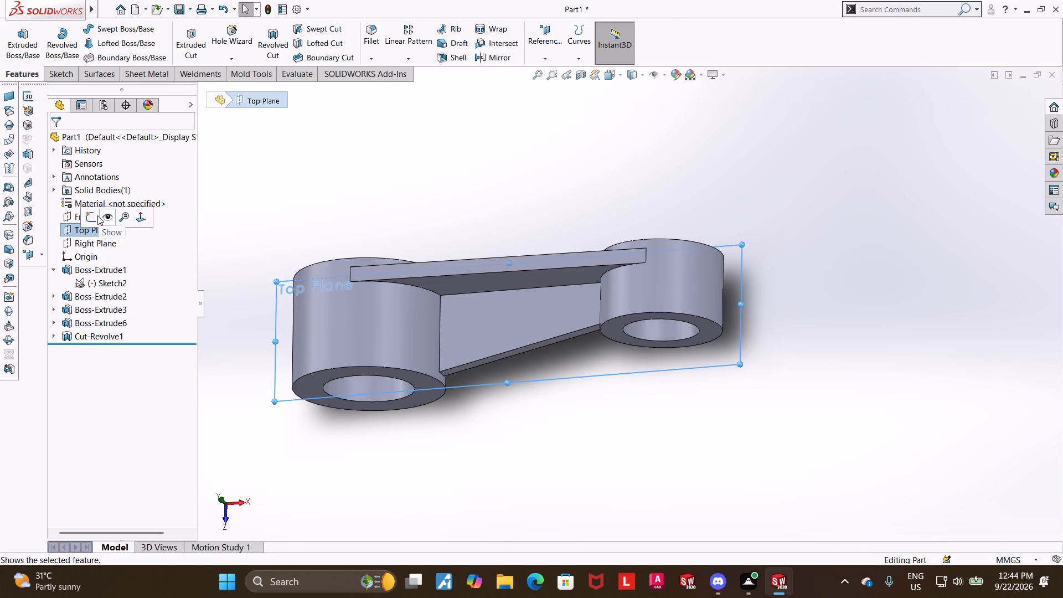
{"action": "left_click", "coordinate": [95, 215]}
{"action": "left_click", "coordinate": [96, 353]}
{"action": "left_click", "coordinate": [122, 337]}
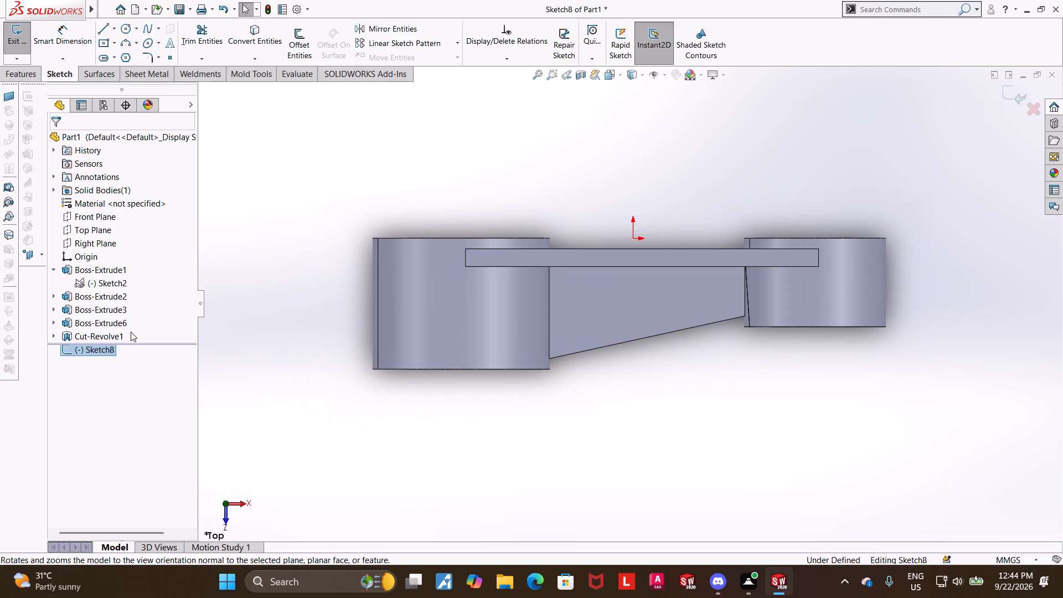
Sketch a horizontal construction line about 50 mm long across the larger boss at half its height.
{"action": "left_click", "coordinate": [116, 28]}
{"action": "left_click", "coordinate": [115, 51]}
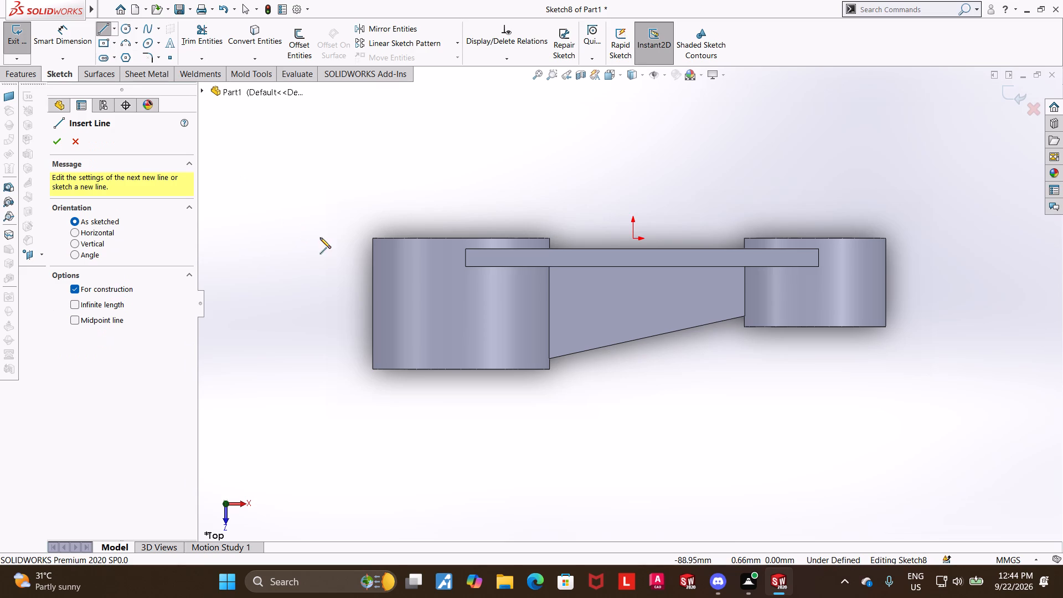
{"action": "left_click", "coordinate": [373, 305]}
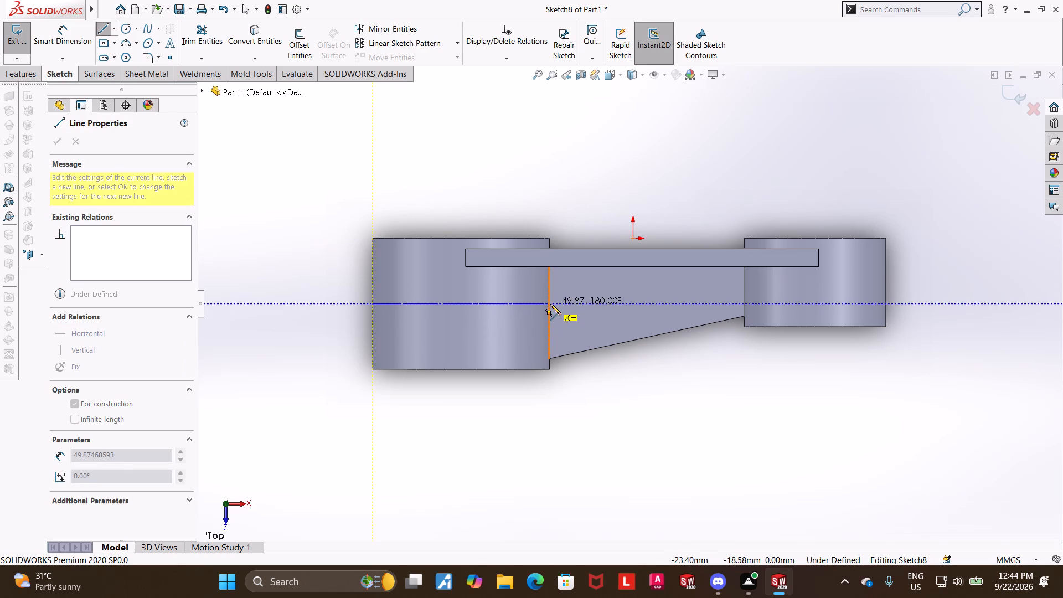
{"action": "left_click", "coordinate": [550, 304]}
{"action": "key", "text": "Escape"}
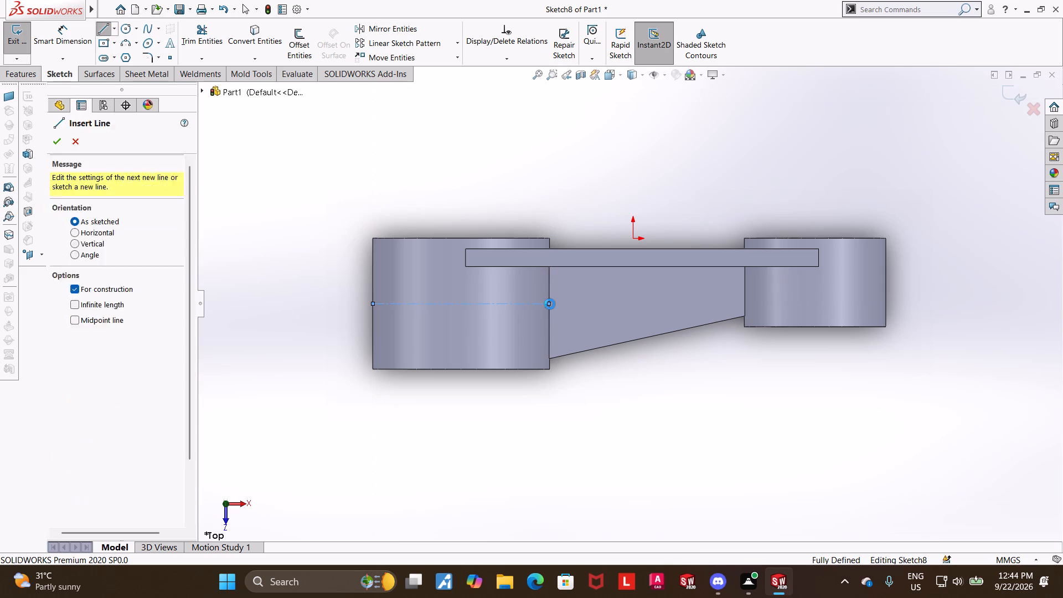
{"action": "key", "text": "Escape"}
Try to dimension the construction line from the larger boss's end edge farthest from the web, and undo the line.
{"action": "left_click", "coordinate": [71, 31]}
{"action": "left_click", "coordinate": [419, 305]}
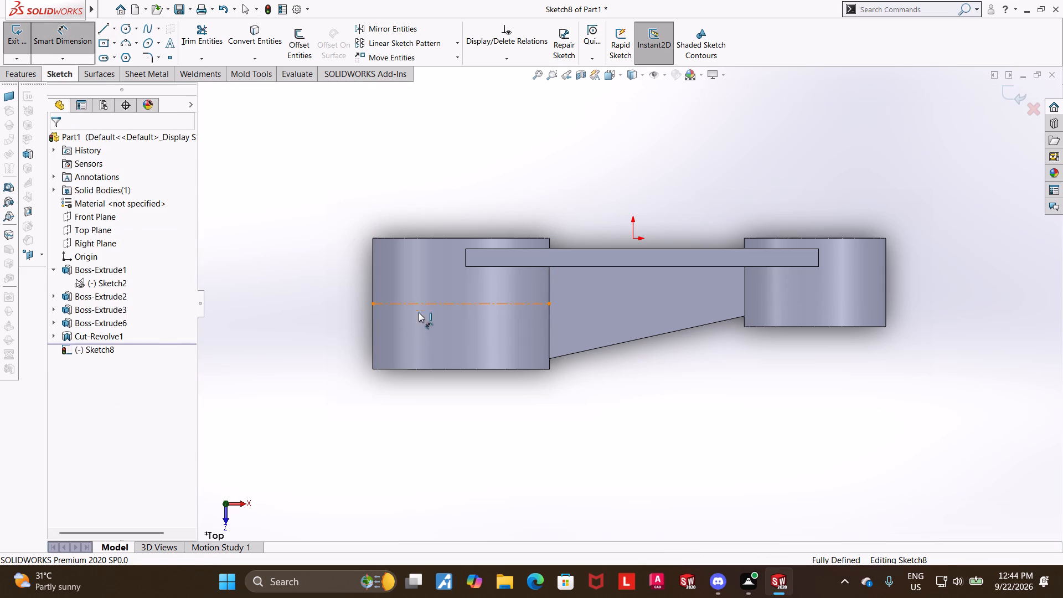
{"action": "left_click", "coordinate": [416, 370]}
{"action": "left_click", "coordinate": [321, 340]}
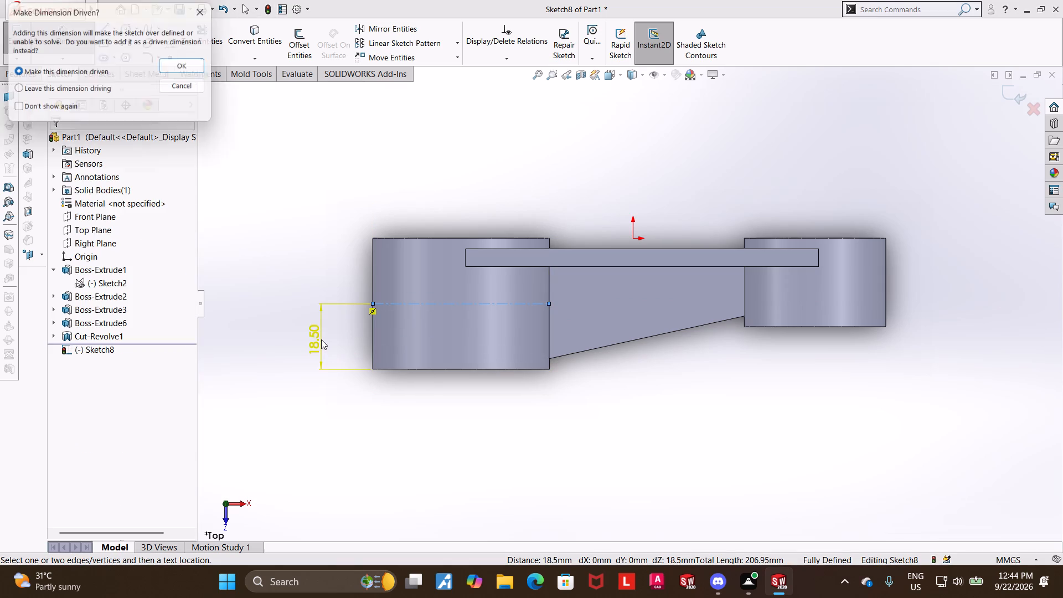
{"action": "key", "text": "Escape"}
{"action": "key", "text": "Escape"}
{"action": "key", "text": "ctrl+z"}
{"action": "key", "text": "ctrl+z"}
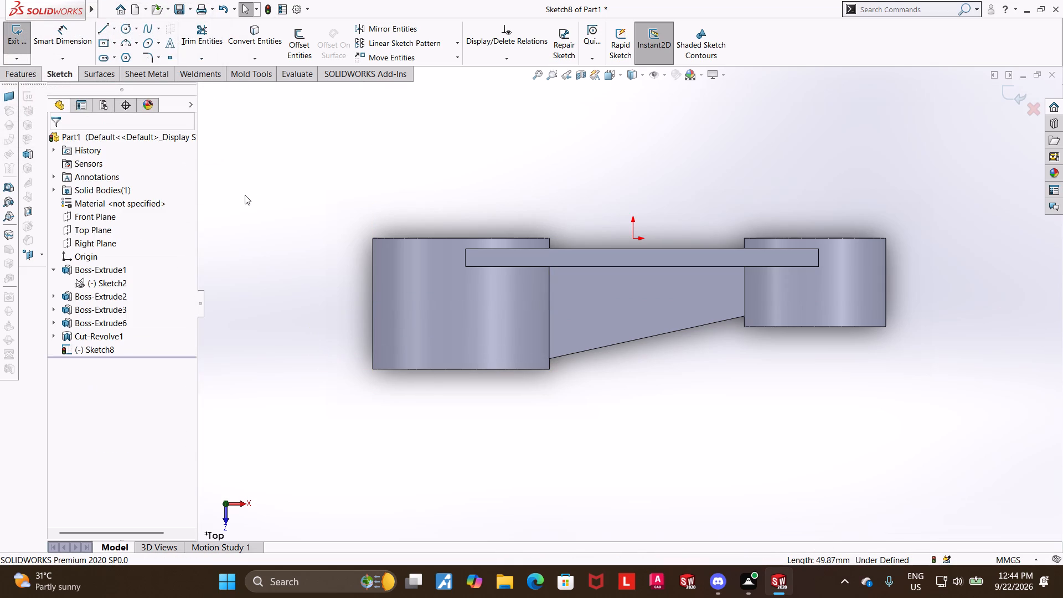
Sketch a circle about 13.5 mm in diameter near the middle of the larger boss.
{"action": "left_click", "coordinate": [128, 29]}
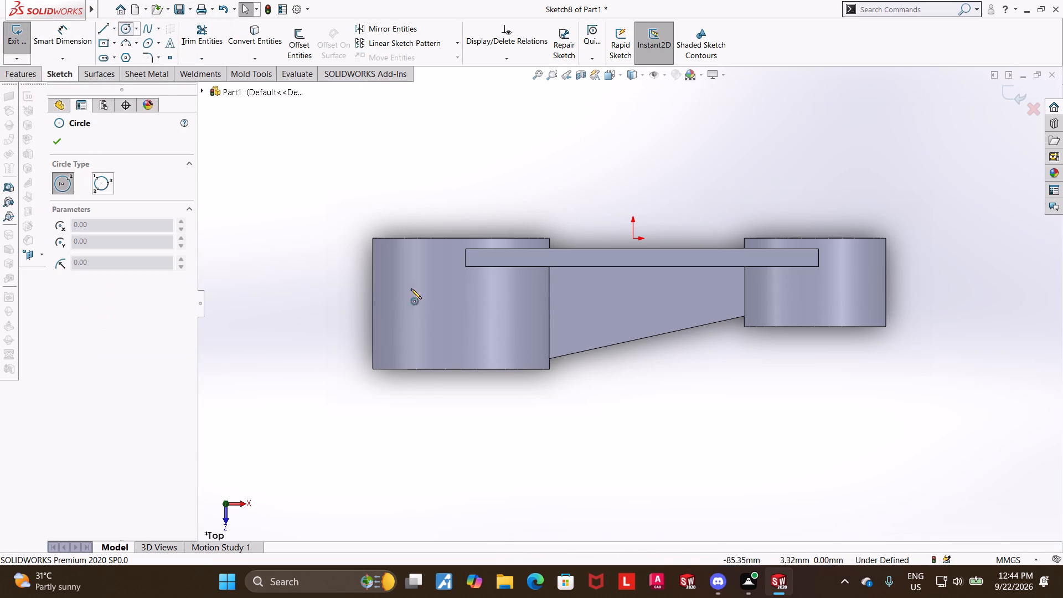
{"action": "left_click", "coordinate": [452, 311]}
{"action": "left_click", "coordinate": [473, 299]}
{"action": "key", "text": "Escape"}
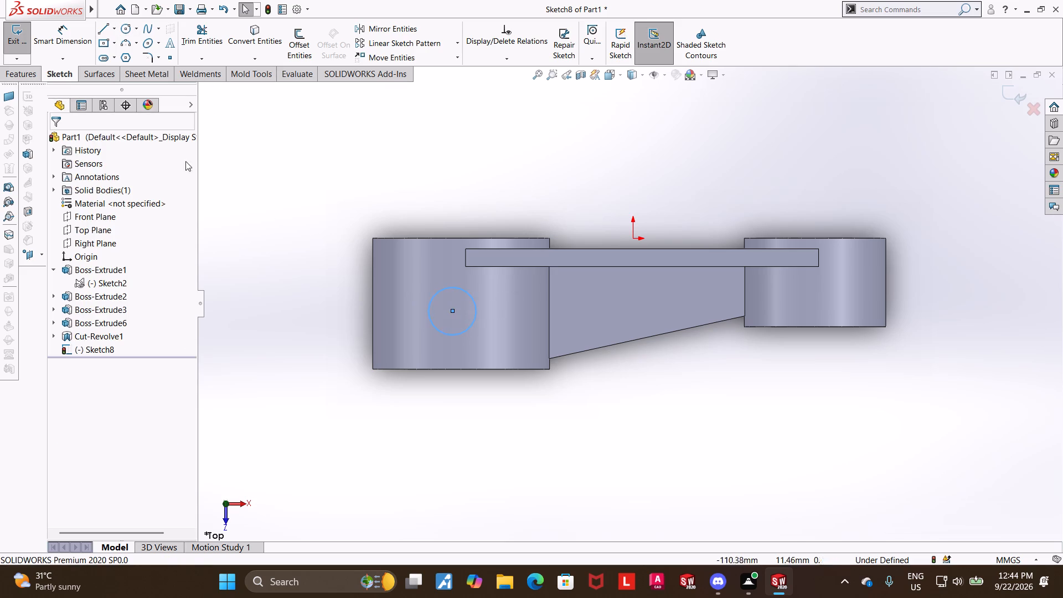
Dimension the circle's center 18 mm from the larger boss's end edge farthest from the web.
{"action": "left_click", "coordinate": [61, 37]}
{"action": "left_click", "coordinate": [451, 312]}
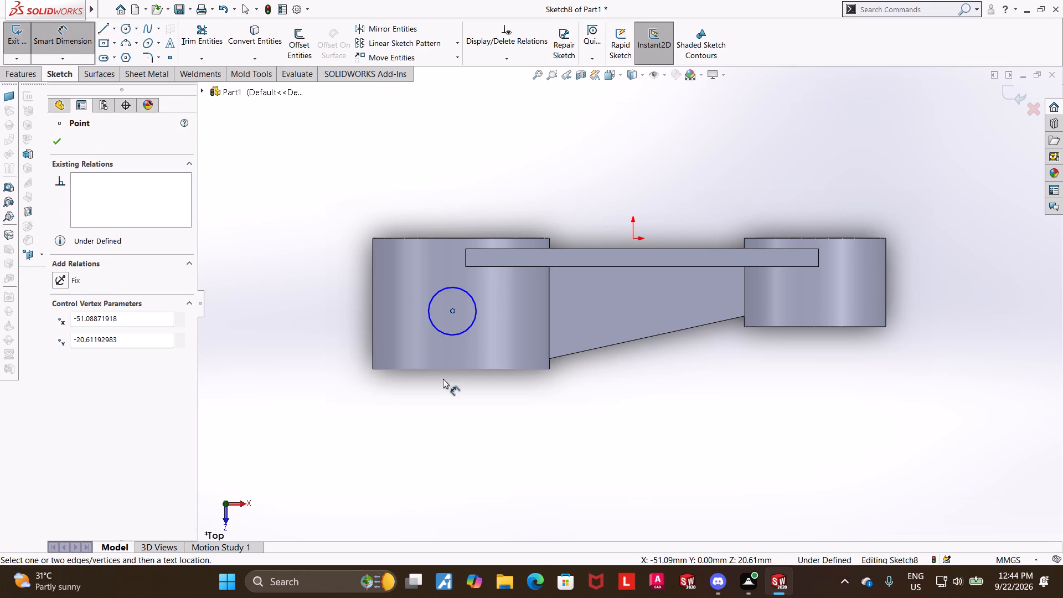
{"action": "left_click", "coordinate": [445, 370]}
{"action": "left_click", "coordinate": [313, 334]}
{"action": "type", "text": "18"}
{"action": "key", "text": "Return"}
{"action": "key", "text": "Escape"}
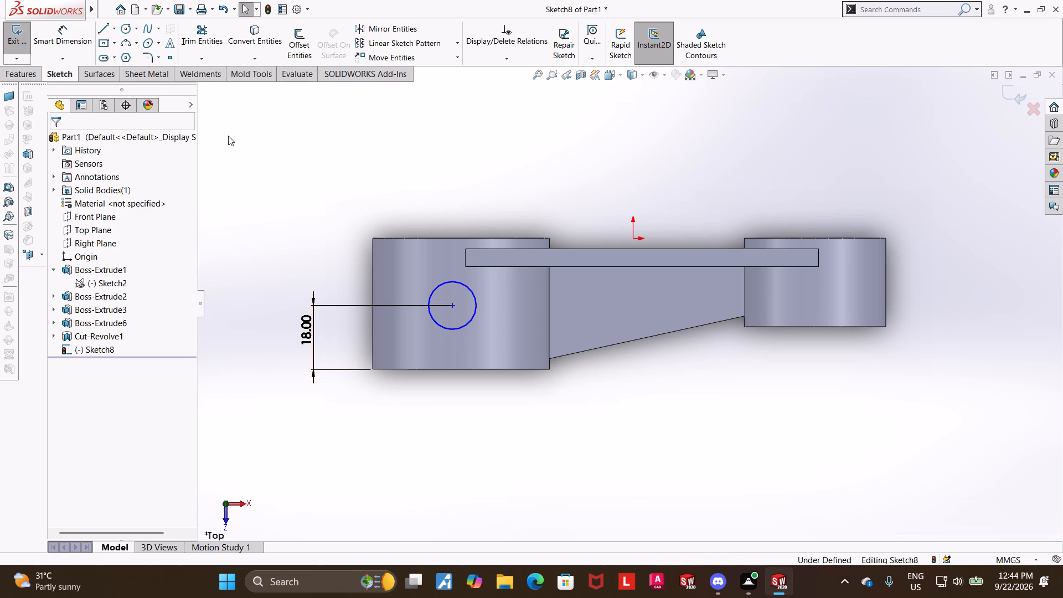
Dimension the circle's center 25 mm horizontally from the larger boss's outer side edge.
{"action": "left_click", "coordinate": [70, 40]}
{"action": "left_click", "coordinate": [452, 306]}
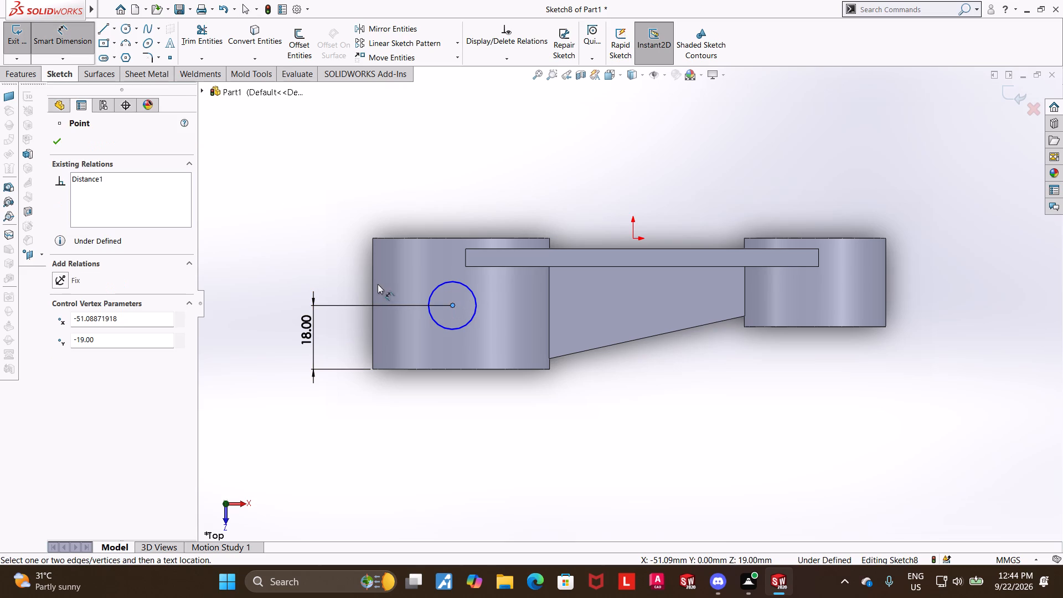
{"action": "left_click", "coordinate": [373, 282]}
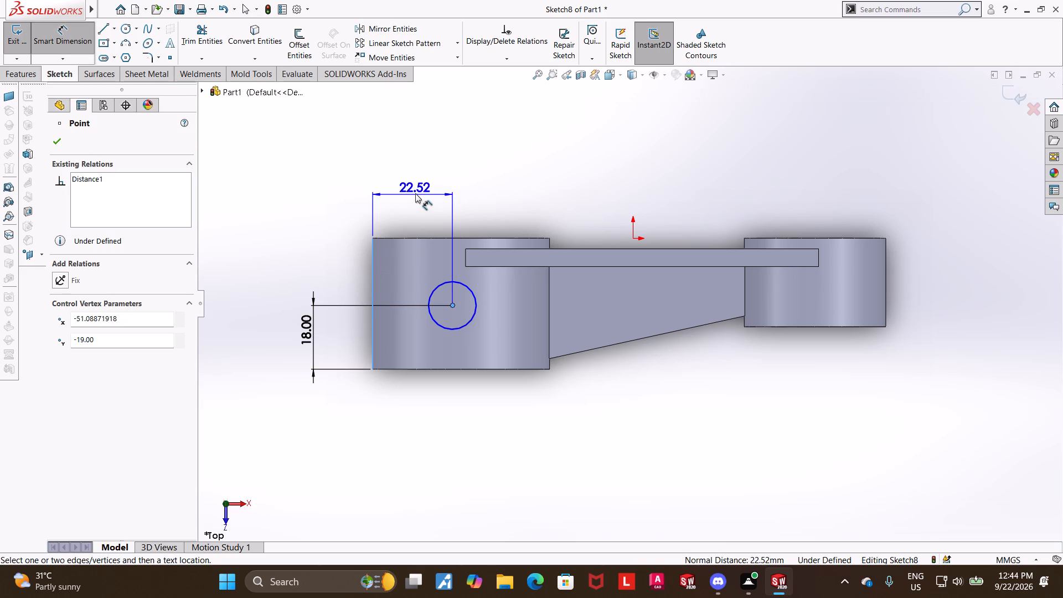
{"action": "left_click", "coordinate": [415, 193]}
{"action": "type", "text": "22"}
{"action": "key", "text": "BackSpace"}
{"action": "key", "text": "5"}
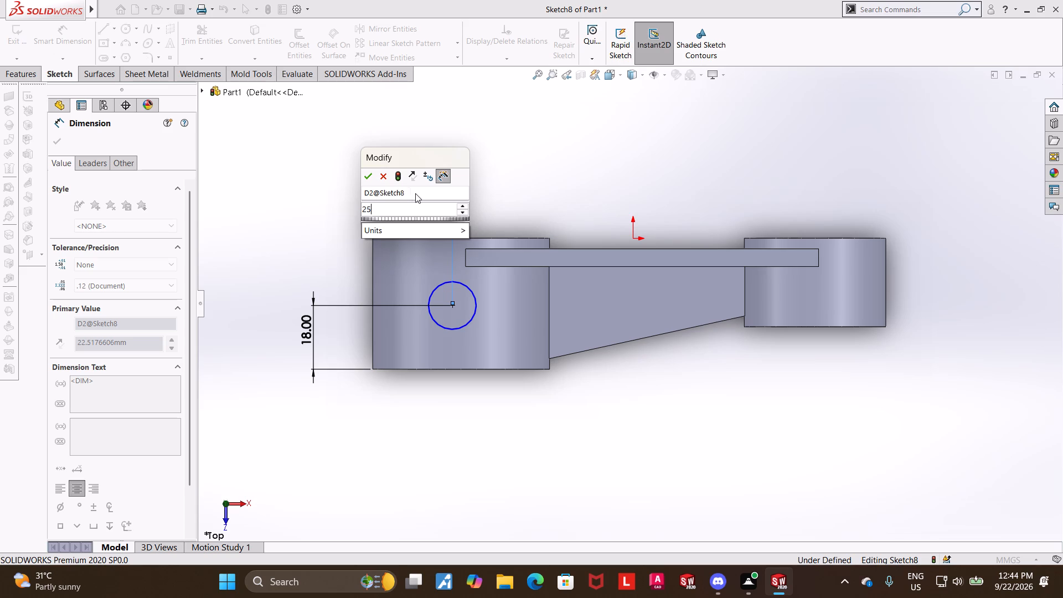
{"action": "key", "text": "Return"}
{"action": "key", "text": "Escape"}
{"action": "key", "text": "Escape"}
Dimension the circle's diameter at 6 mm and finish the sketch.
{"action": "left_click", "coordinate": [75, 31]}
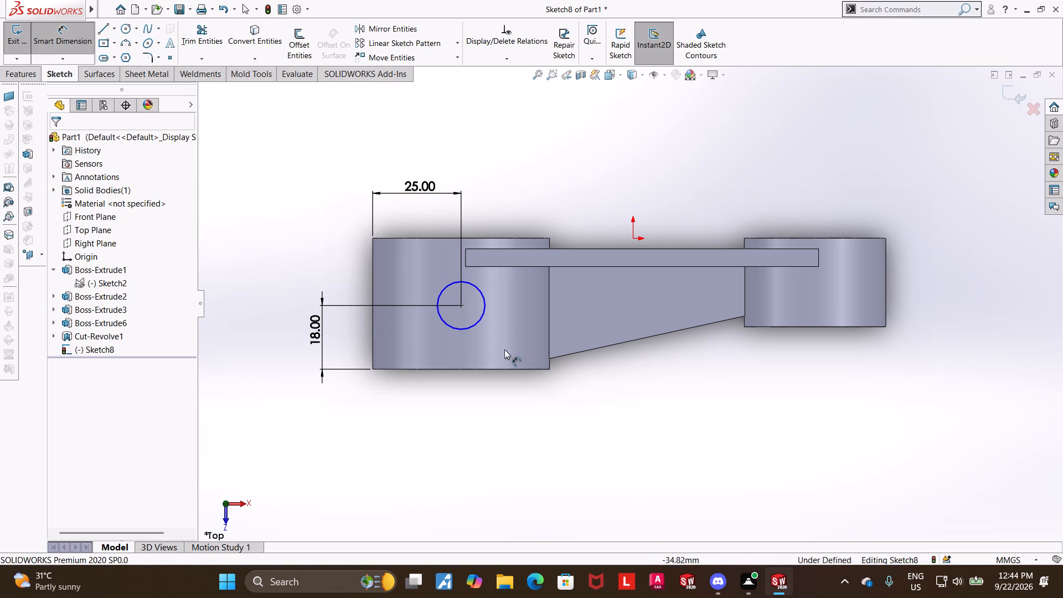
{"action": "left_click", "coordinate": [476, 320]}
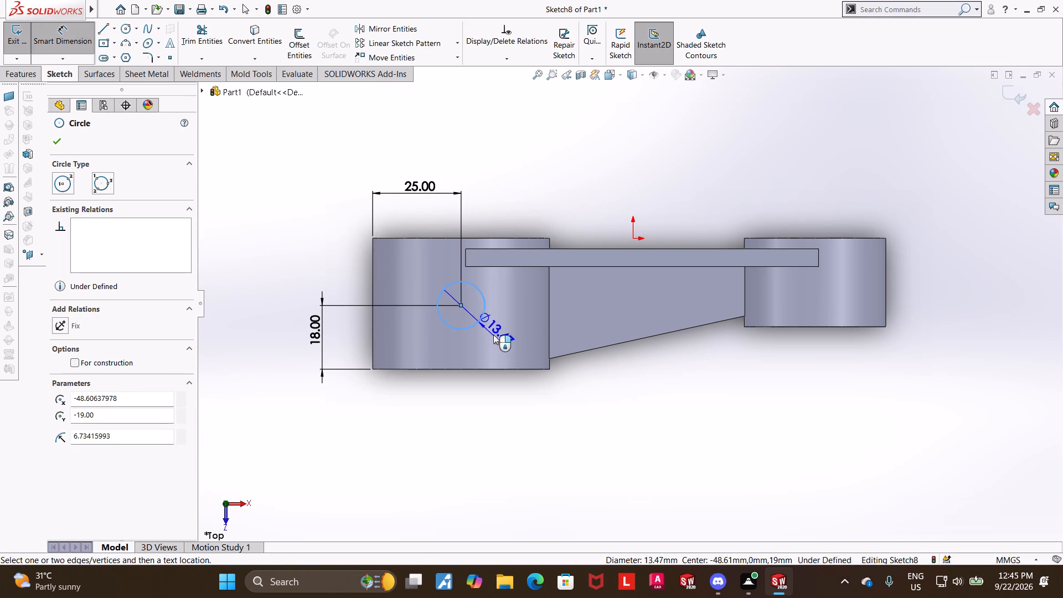
{"action": "left_click", "coordinate": [493, 335]}
{"action": "key", "text": "6"}
{"action": "key", "text": "Return"}
{"action": "key", "text": "Escape"}
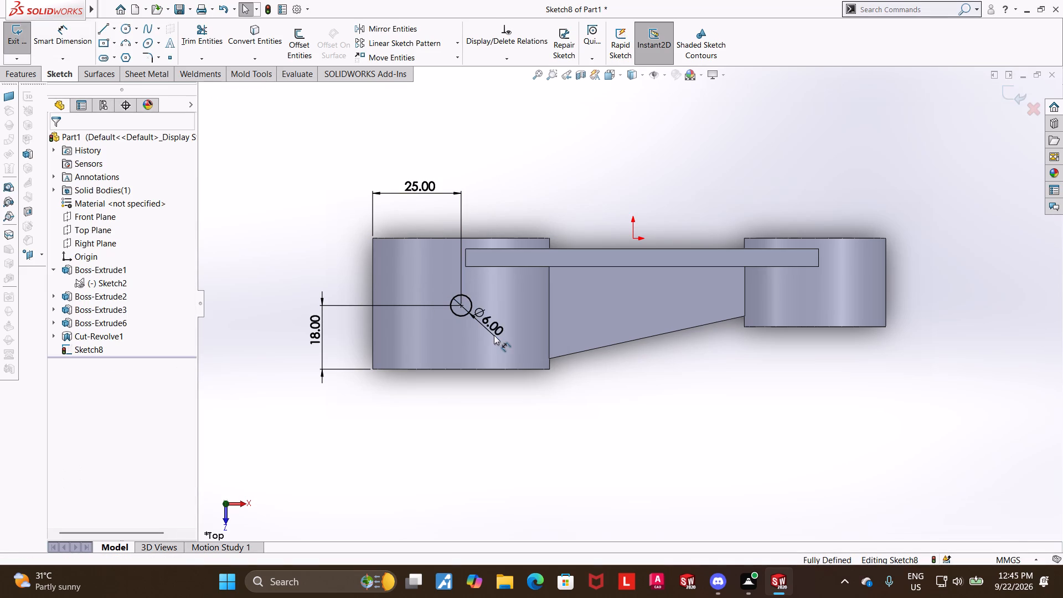
{"action": "left_click", "coordinate": [1013, 101]}
Cut-extrude the 6 mm circle through both walls of the larger boss, using Mid Plane with a 100 mm depth.
{"action": "scroll", "coordinate": [885, 176], "scroll_direction": "up", "scroll_amount": 1}
{"action": "middle_click_drag", "start_coordinate": [884, 90], "coordinate": [881, 56]}
{"action": "middle_click_drag", "start_coordinate": [817, 310], "coordinate": [820, 224]}
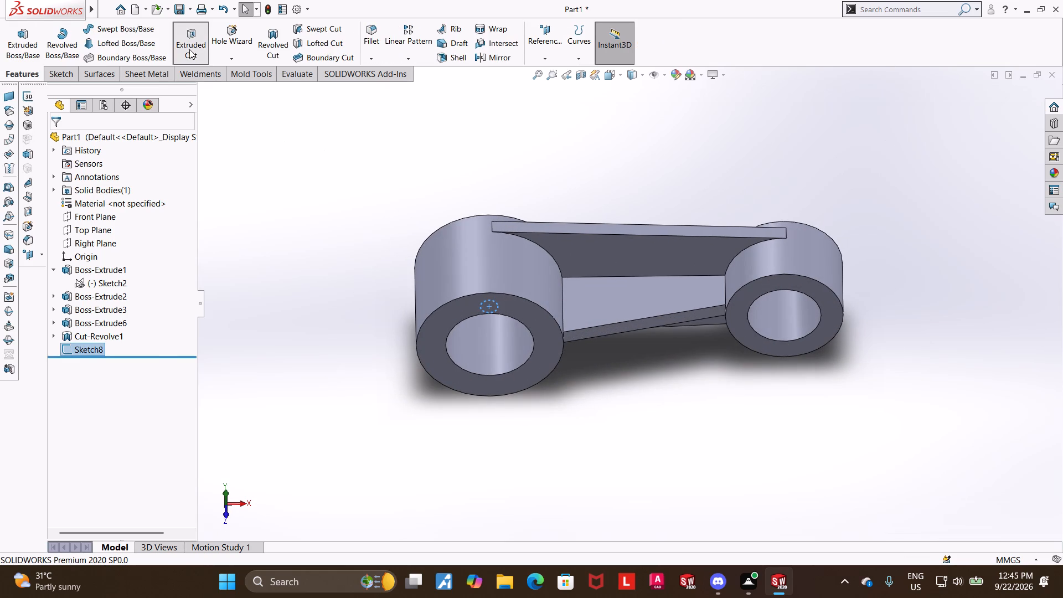
{"action": "left_click", "coordinate": [189, 49]}
{"action": "left_click", "coordinate": [91, 216]}
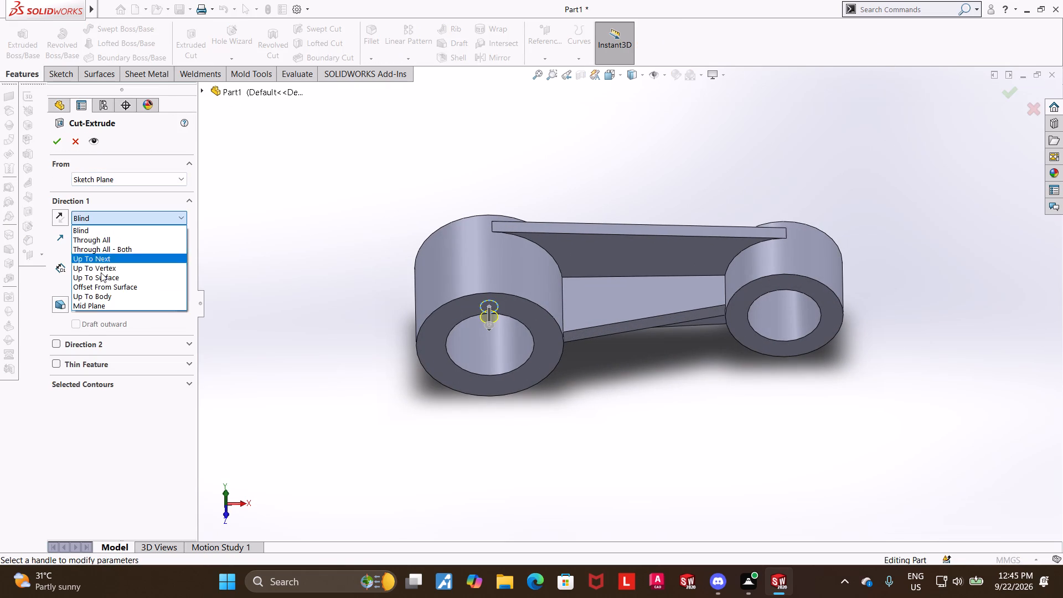
{"action": "left_click", "coordinate": [95, 305]}
{"action": "left_click_drag", "start_coordinate": [487, 321], "coordinate": [503, 413]}
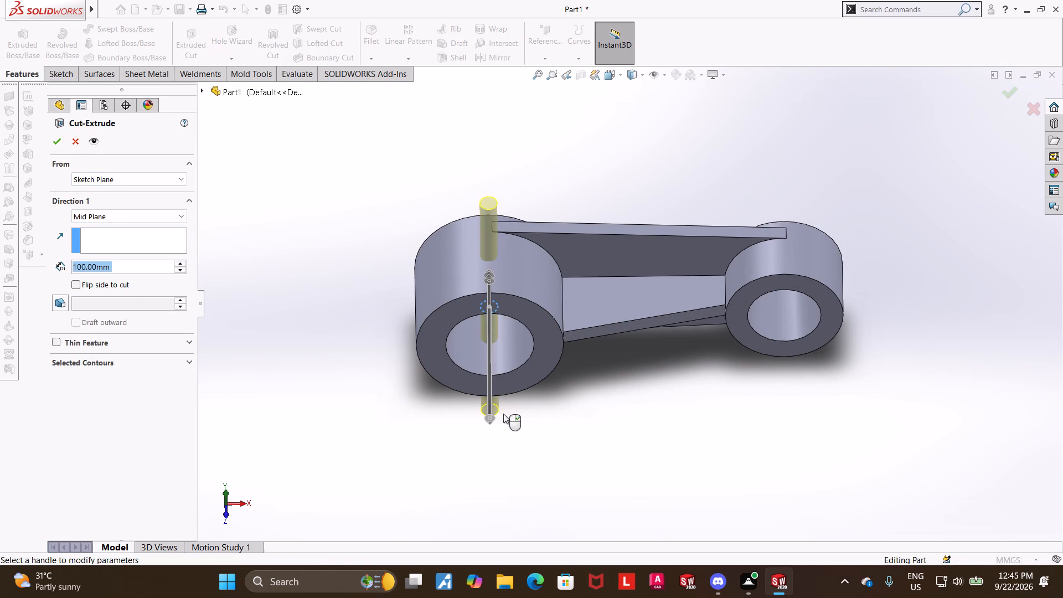
{"action": "left_click", "coordinate": [56, 149]}
{"action": "left_click", "coordinate": [358, 238]}
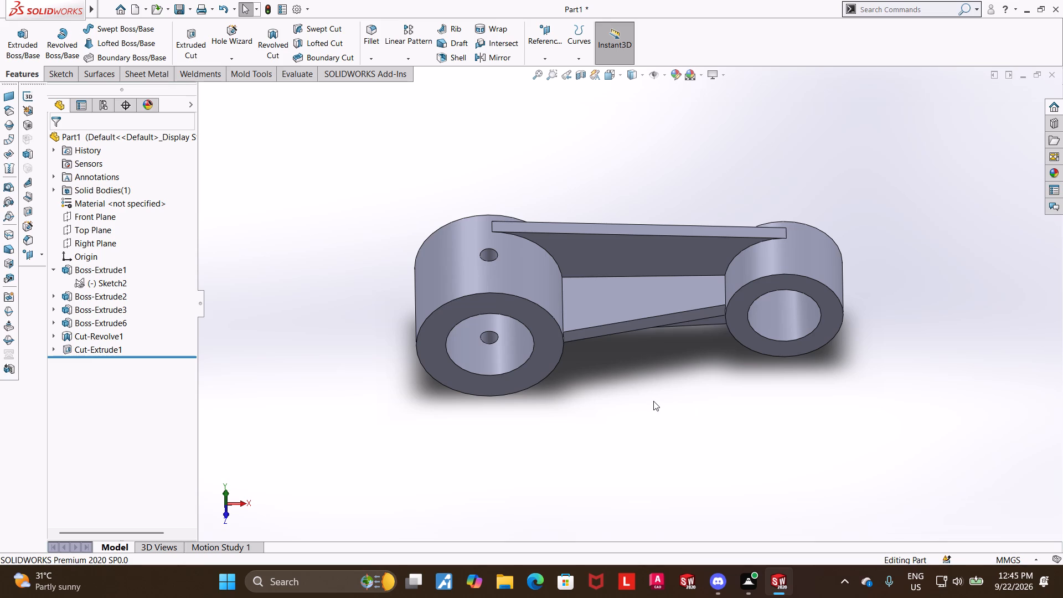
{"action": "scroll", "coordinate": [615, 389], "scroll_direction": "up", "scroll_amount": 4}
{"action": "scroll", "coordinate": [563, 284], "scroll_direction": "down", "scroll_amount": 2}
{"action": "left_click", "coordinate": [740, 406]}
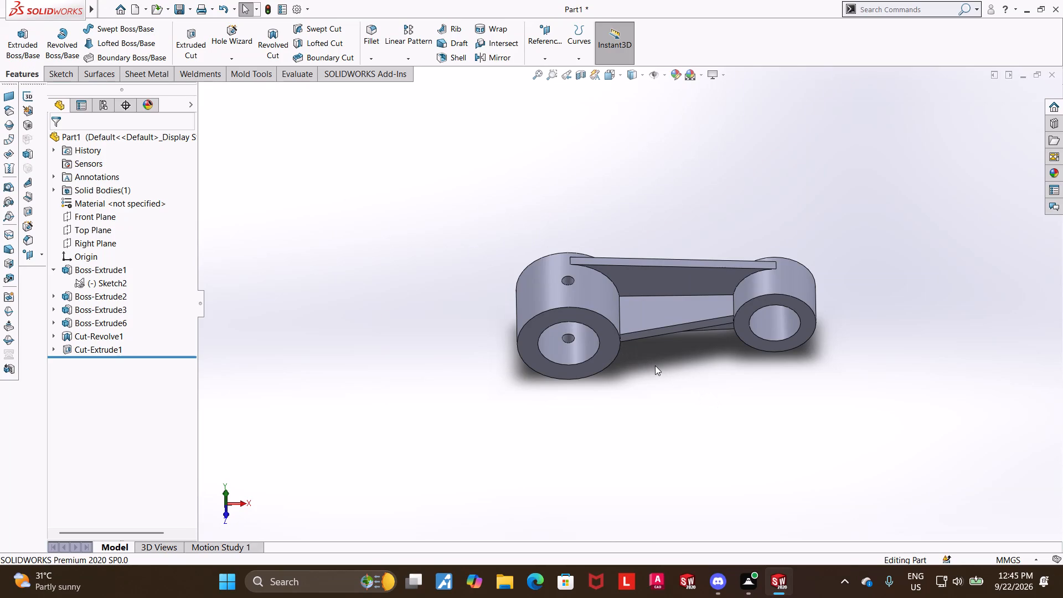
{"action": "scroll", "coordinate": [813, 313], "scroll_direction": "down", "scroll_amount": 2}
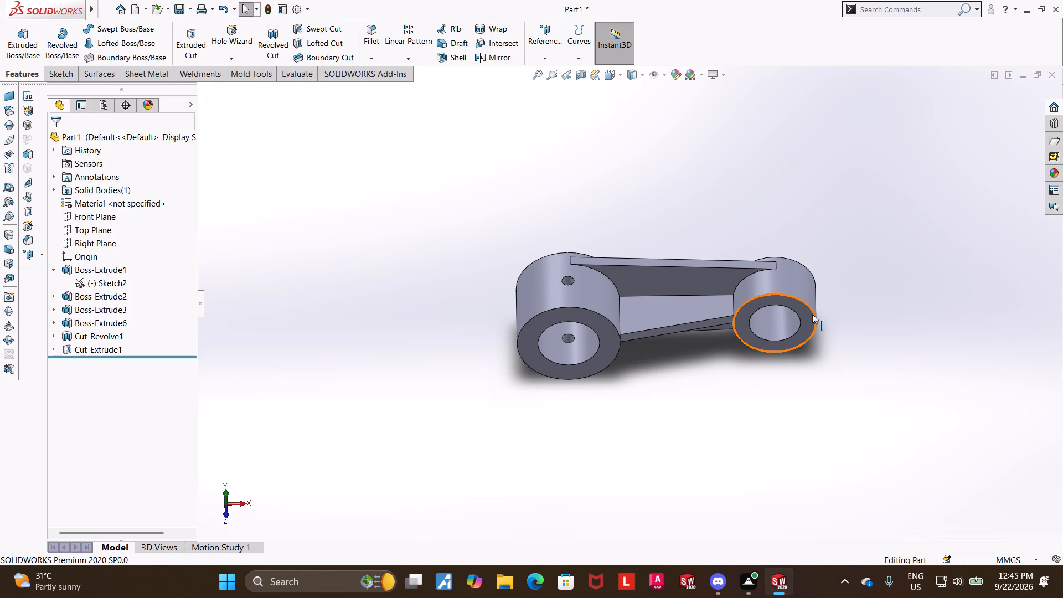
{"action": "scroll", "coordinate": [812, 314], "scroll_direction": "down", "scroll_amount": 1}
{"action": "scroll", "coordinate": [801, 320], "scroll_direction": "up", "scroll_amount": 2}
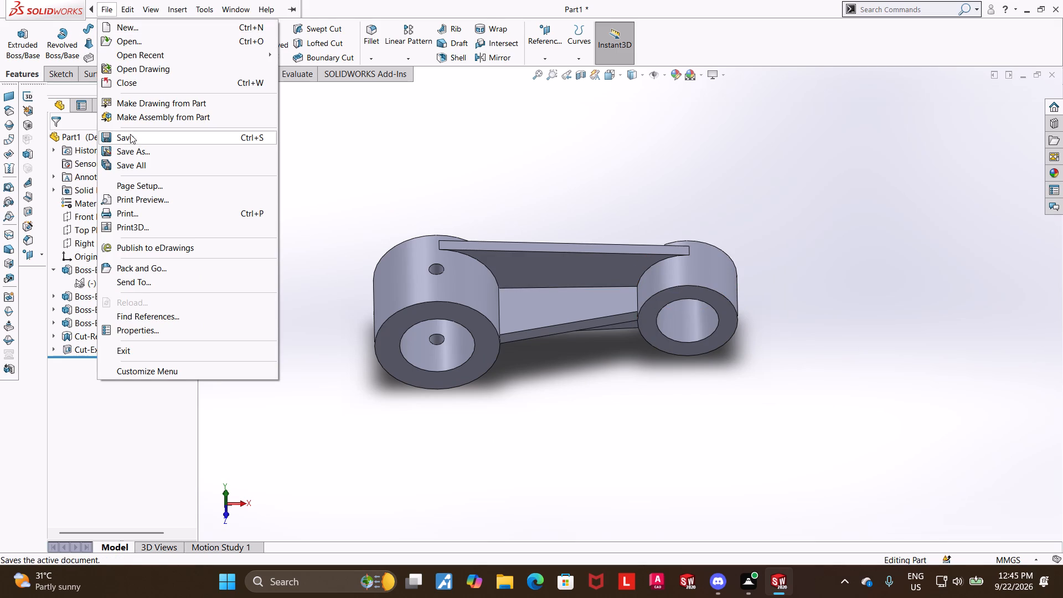
Save the part as lever in the Downloads folder.
{"action": "left_click", "coordinate": [139, 153]}
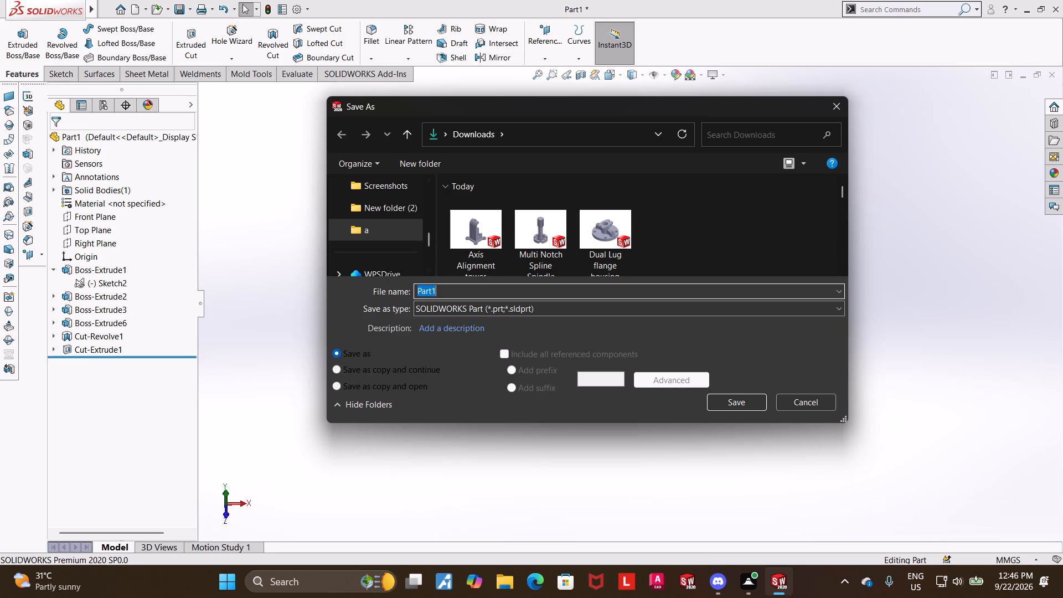
{"action": "type", "text": "lever"}
{"action": "key", "text": "space"}
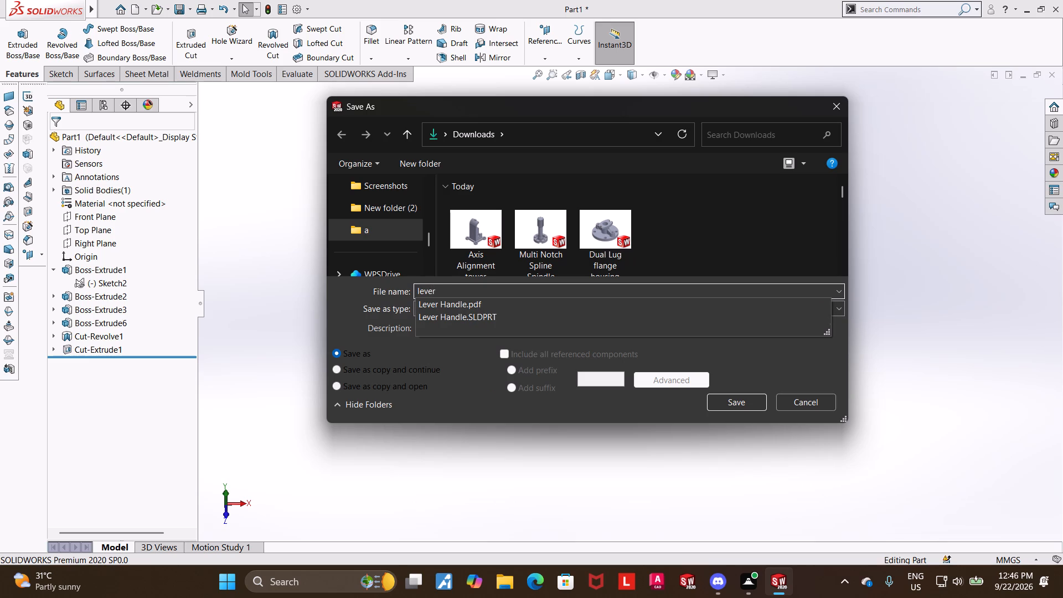
{"action": "left_click", "coordinate": [738, 406]}
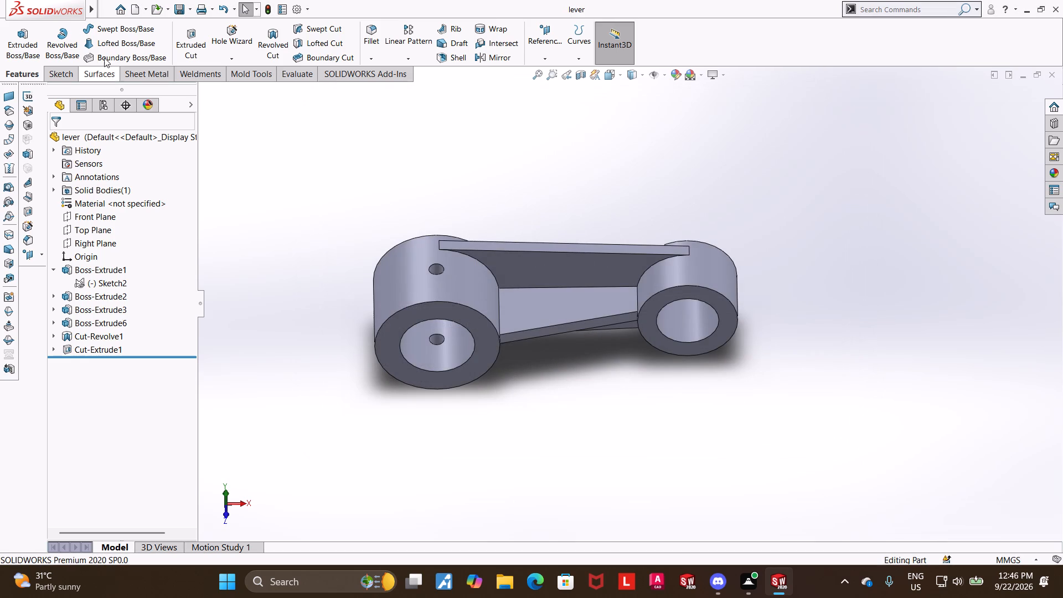
Create a new part document.
{"action": "left_click", "coordinate": [134, 10]}
{"action": "double_click", "coordinate": [280, 263]}
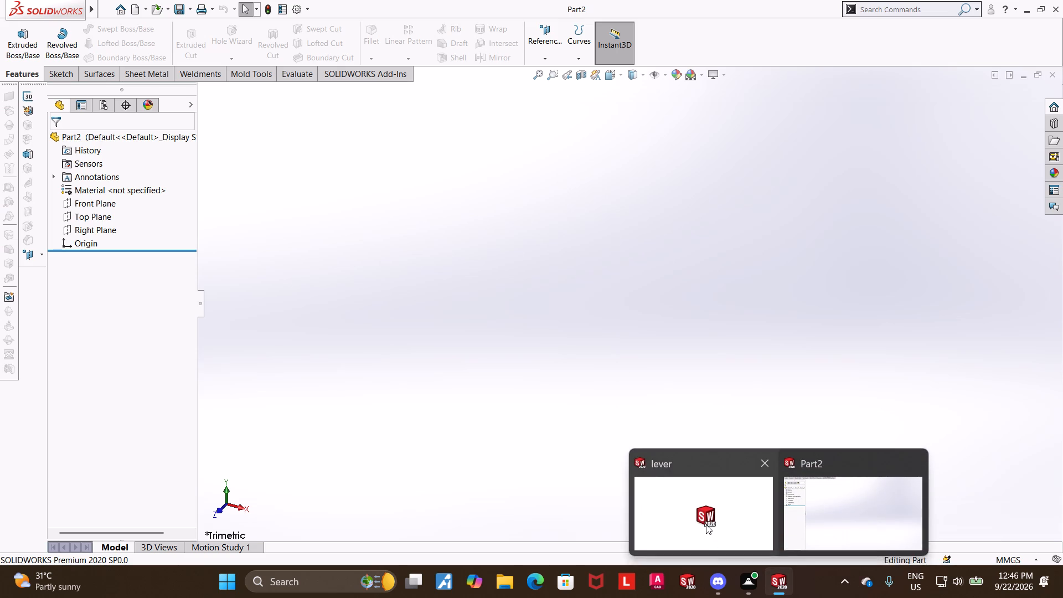
Switch back to the lever part's window.
{"action": "left_click", "coordinate": [718, 517]}
{"action": "scroll", "coordinate": [638, 248], "scroll_direction": "down", "scroll_amount": 2}
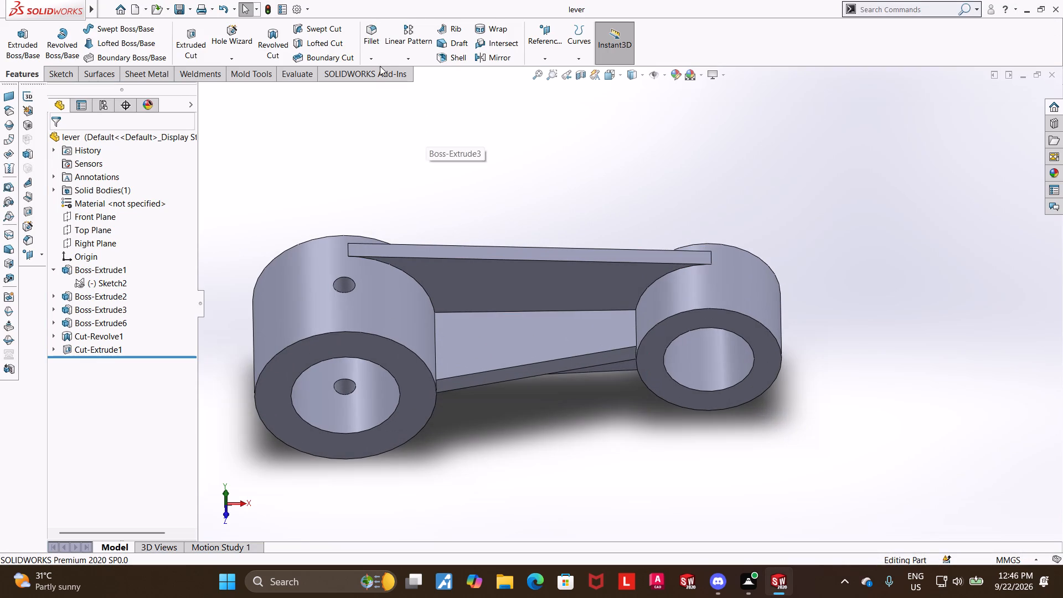
Set up a 2 mm fillet on the web's junctions with both bosses on both faces and along the rib's upper edge.
{"action": "left_click", "coordinate": [372, 36]}
{"action": "left_click", "coordinate": [414, 279]}
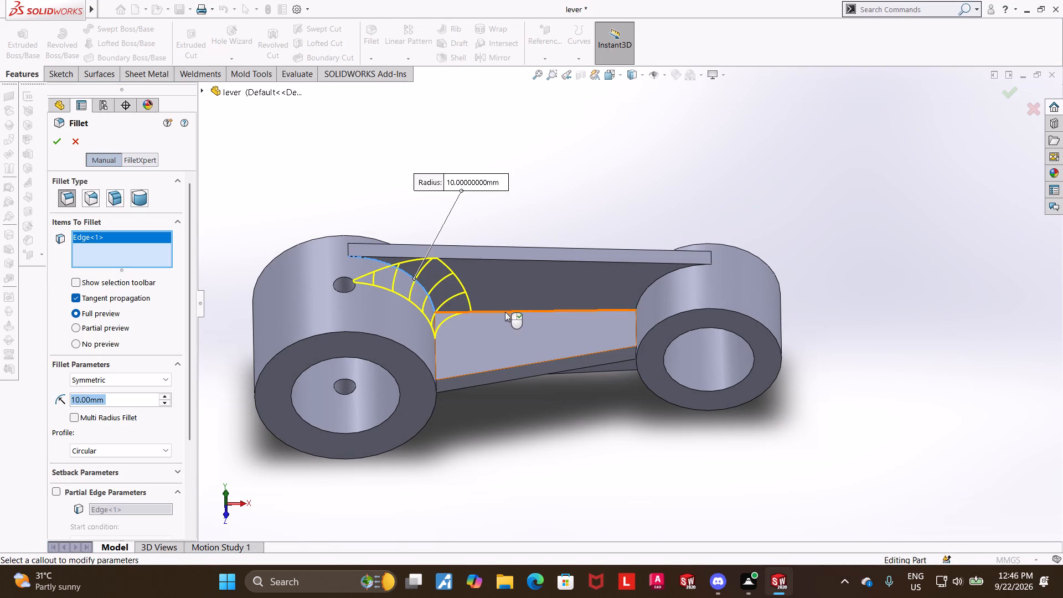
{"action": "left_click", "coordinate": [505, 311]}
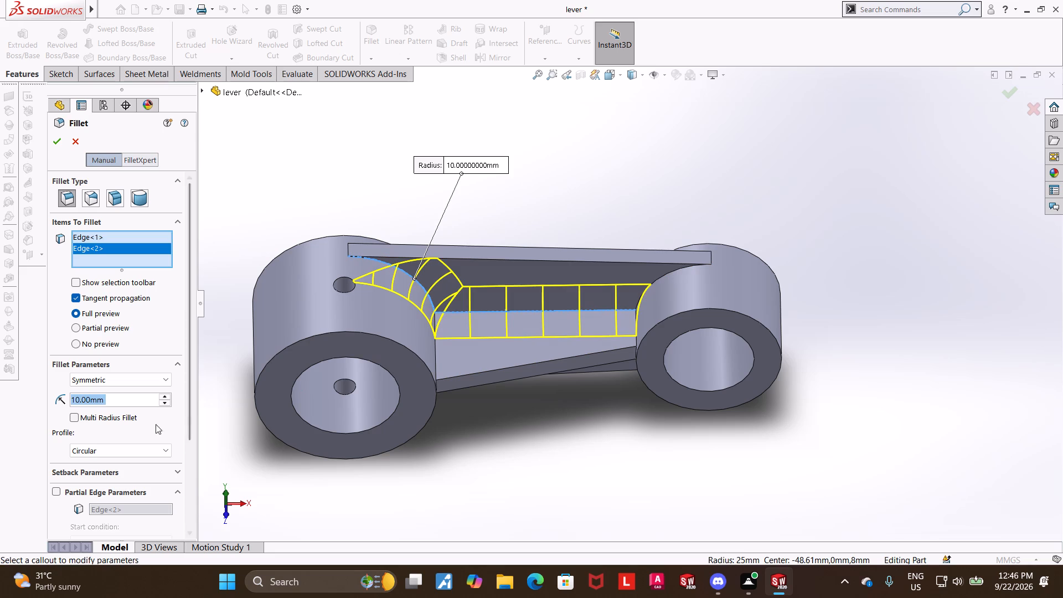
{"action": "key", "text": "2"}
{"action": "key", "text": "Return"}
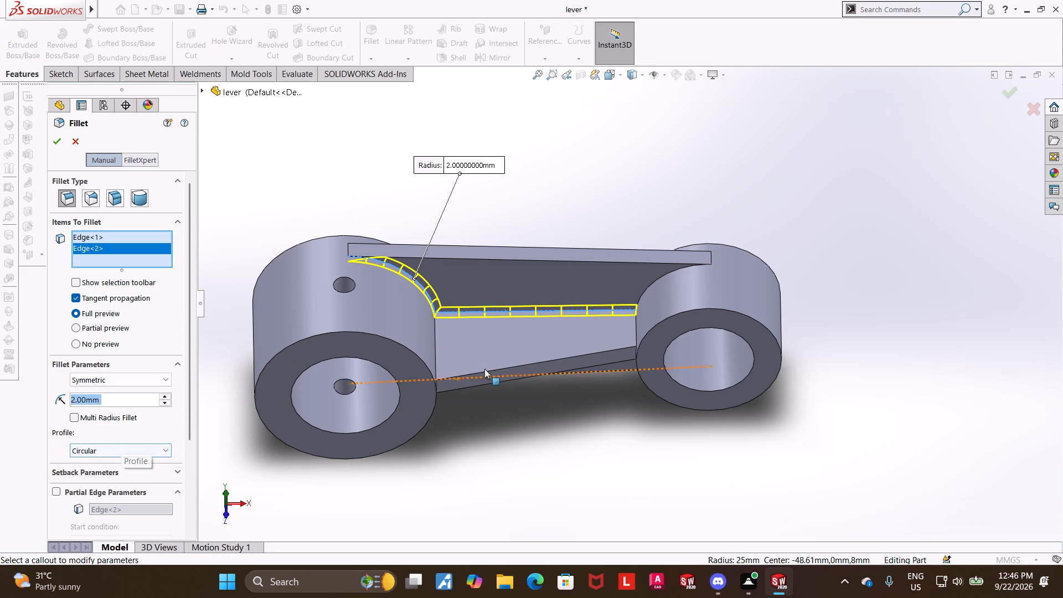
{"action": "left_click", "coordinate": [651, 283]}
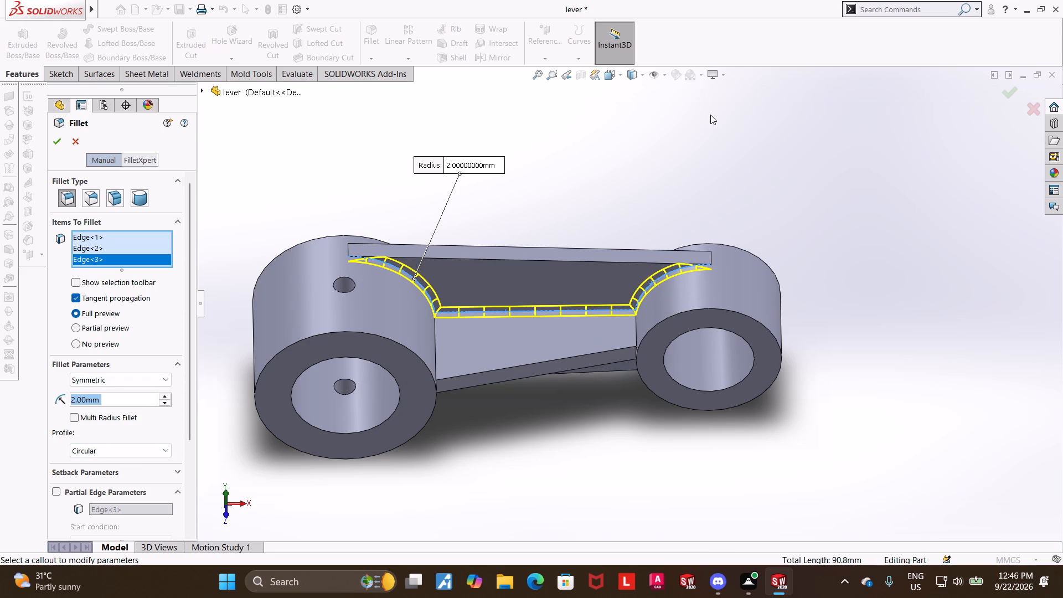
{"action": "middle_click_drag", "start_coordinate": [658, 146], "coordinate": [666, 403]}
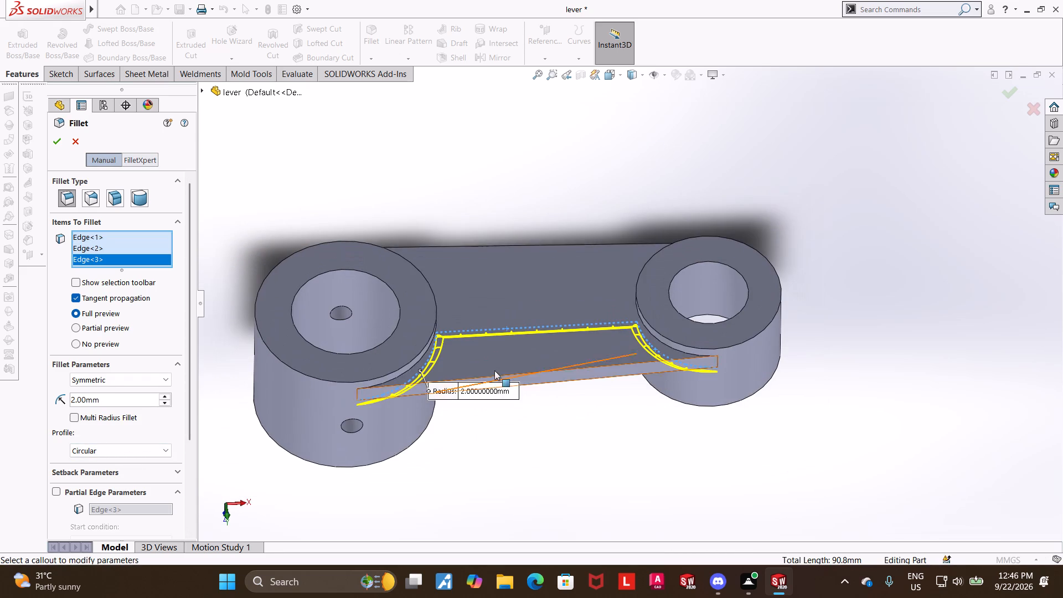
{"action": "scroll", "coordinate": [514, 329], "scroll_direction": "down", "scroll_amount": 4}
{"action": "scroll", "coordinate": [773, 258], "scroll_direction": "up", "scroll_amount": 3}
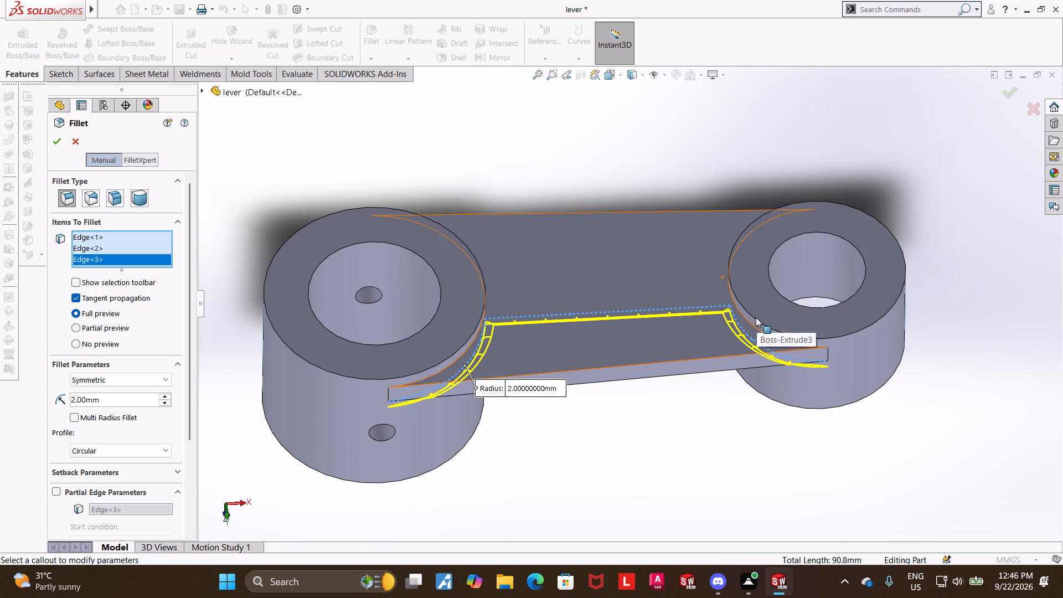
{"action": "double_click", "coordinate": [753, 326]}
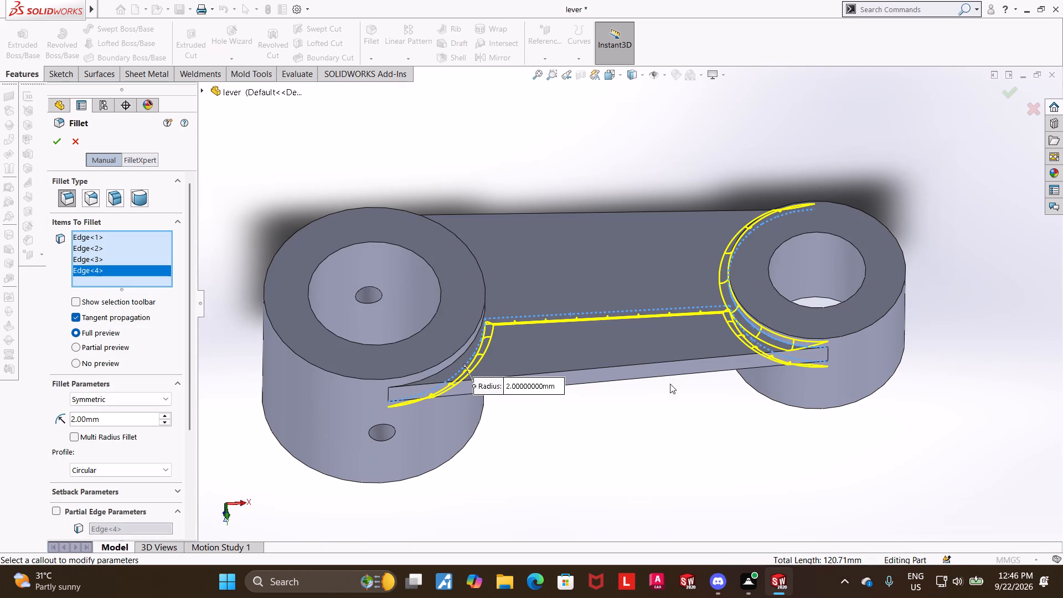
{"action": "left_click", "coordinate": [458, 358]}
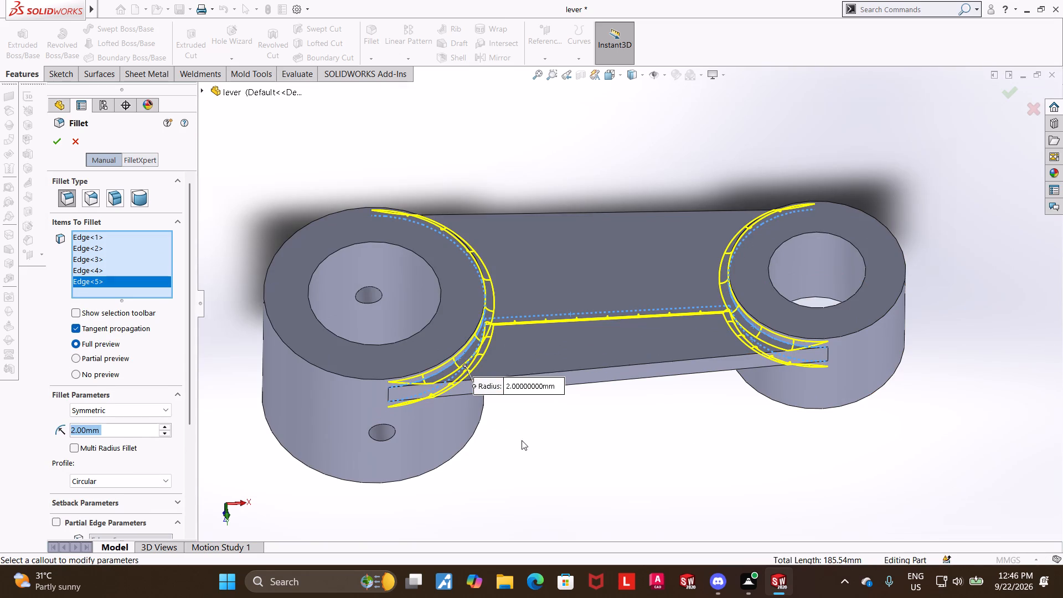
Add the rib's other web edge, the remaining boss-web junctions and the rib-to-boss edges to the 2 mm fillet, and apply it.
{"action": "middle_click_drag", "start_coordinate": [506, 327], "coordinate": [476, 87]}
{"action": "middle_click_drag", "start_coordinate": [556, 327], "coordinate": [530, 137]}
{"action": "middle_click", "coordinate": [530, 137]}
{"action": "left_click", "coordinate": [497, 385]}
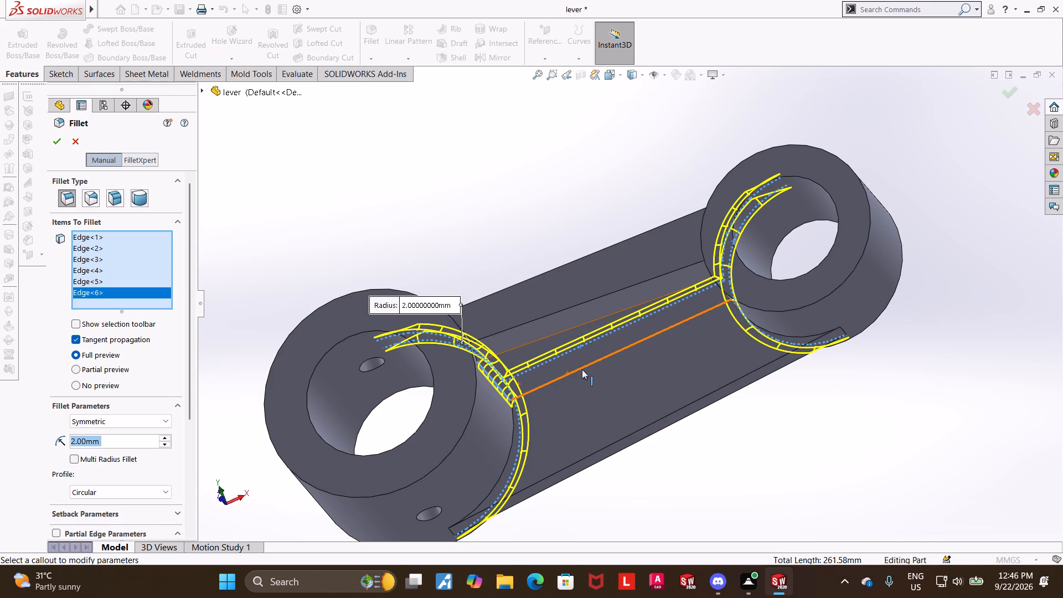
{"action": "left_click", "coordinate": [582, 368]}
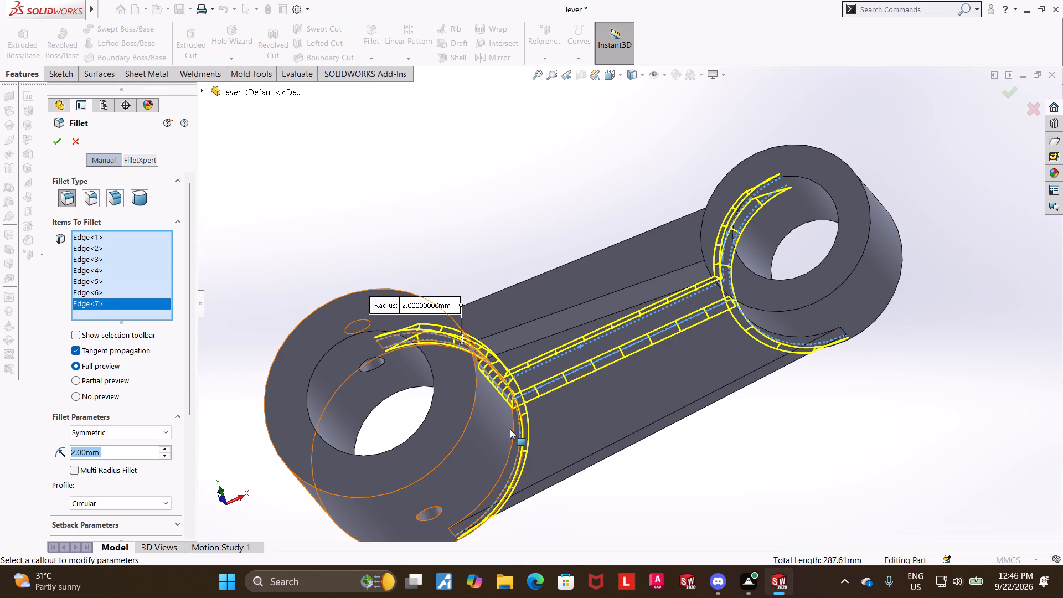
{"action": "left_click", "coordinate": [512, 429]}
{"action": "middle_click_drag", "start_coordinate": [838, 360], "coordinate": [894, 310]}
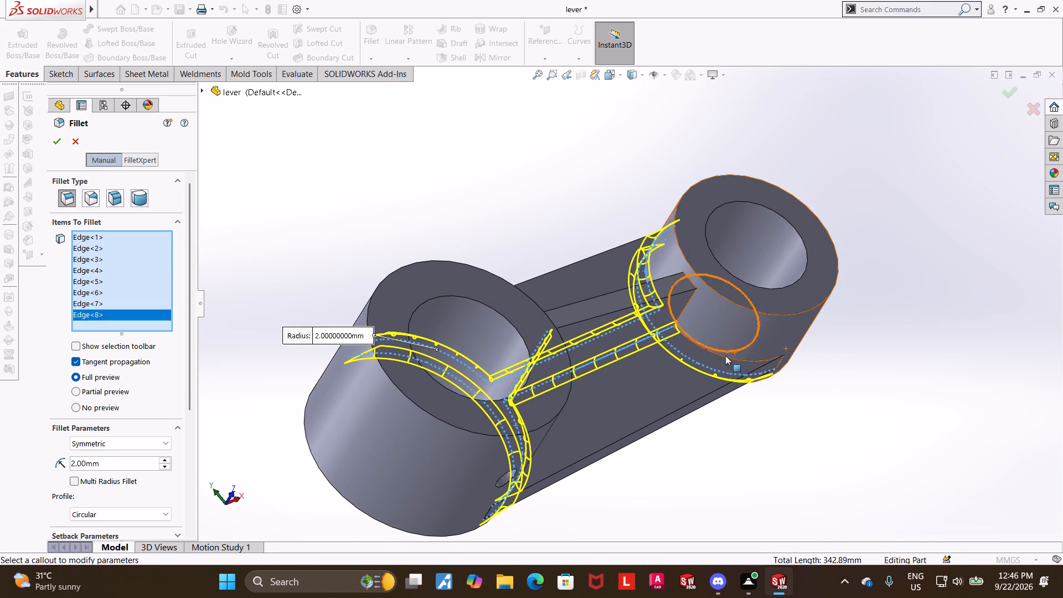
{"action": "left_click", "coordinate": [724, 355]}
{"action": "middle_click_drag", "start_coordinate": [896, 274], "coordinate": [912, 425]}
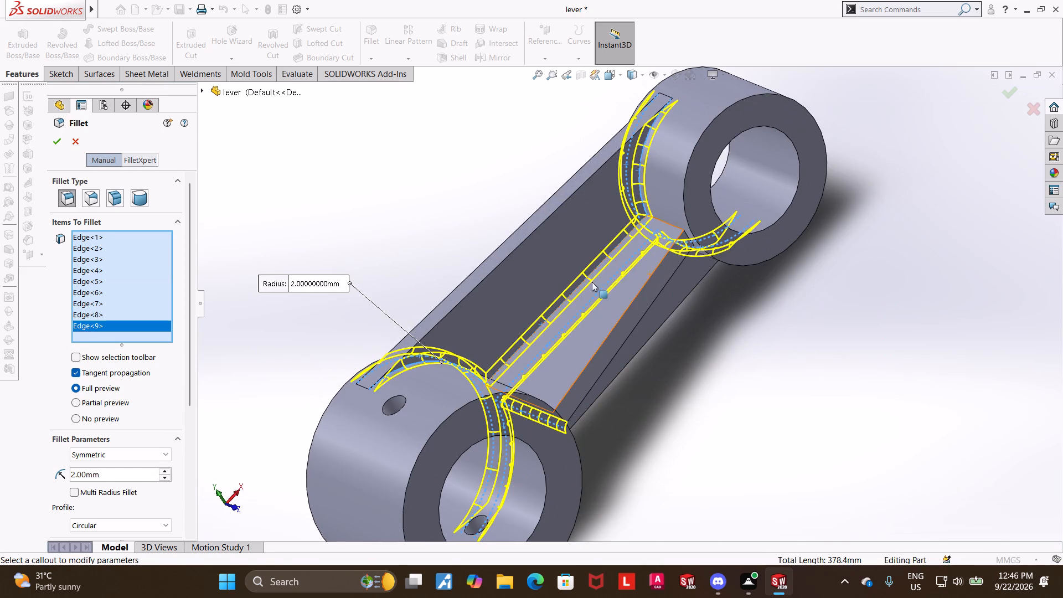
{"action": "middle_click_drag", "start_coordinate": [816, 346], "coordinate": [771, 504]}
{"action": "left_click", "coordinate": [530, 330]}
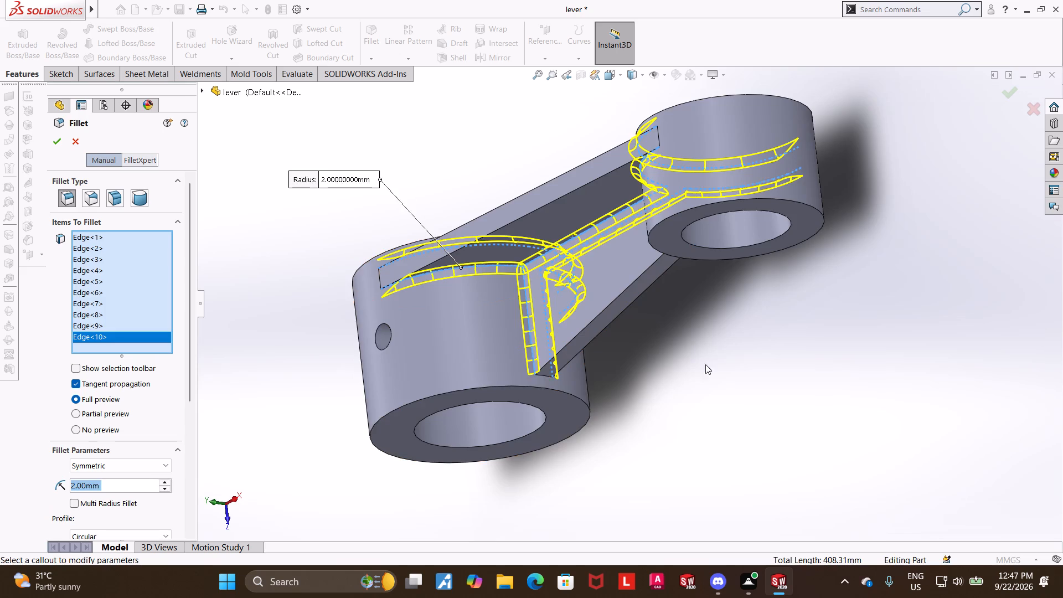
{"action": "middle_click_drag", "start_coordinate": [828, 373], "coordinate": [937, 339]}
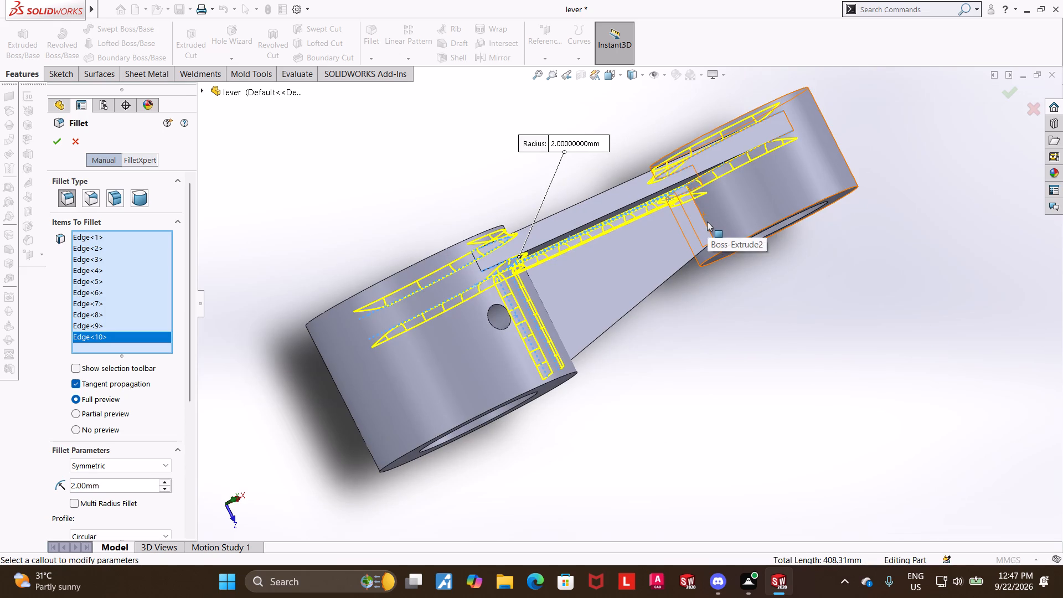
{"action": "left_click", "coordinate": [706, 221]}
{"action": "middle_click_drag", "start_coordinate": [680, 269], "coordinate": [613, 102]}
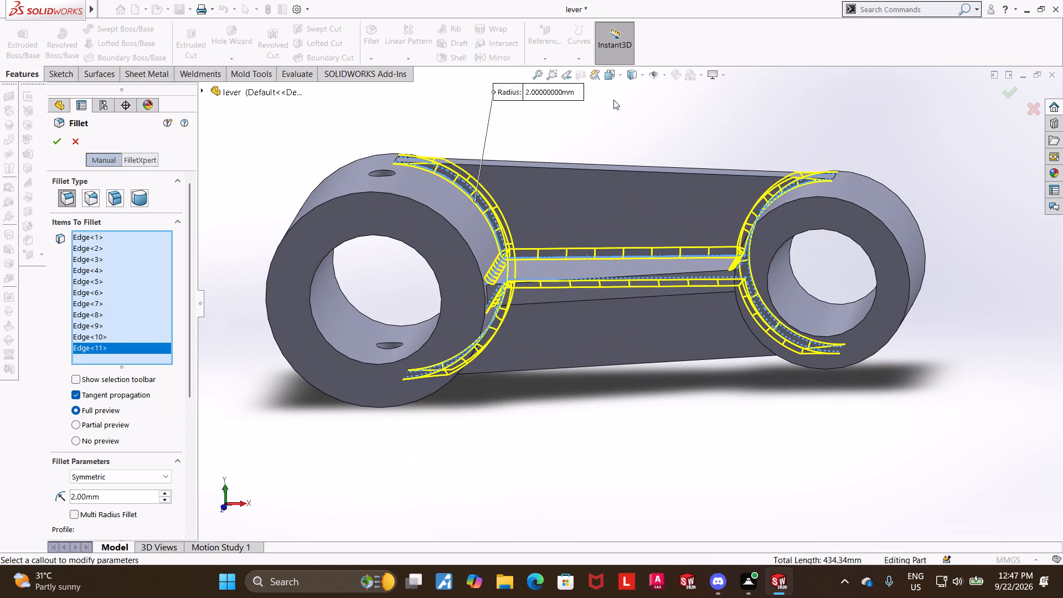
{"action": "left_click", "coordinate": [54, 138]}
Examine the filleted lever from several angles, checking the junctions of the bosses, web and rib.
{"action": "scroll", "coordinate": [733, 320], "scroll_direction": "up", "scroll_amount": 3}
{"action": "left_click", "coordinate": [680, 387]}
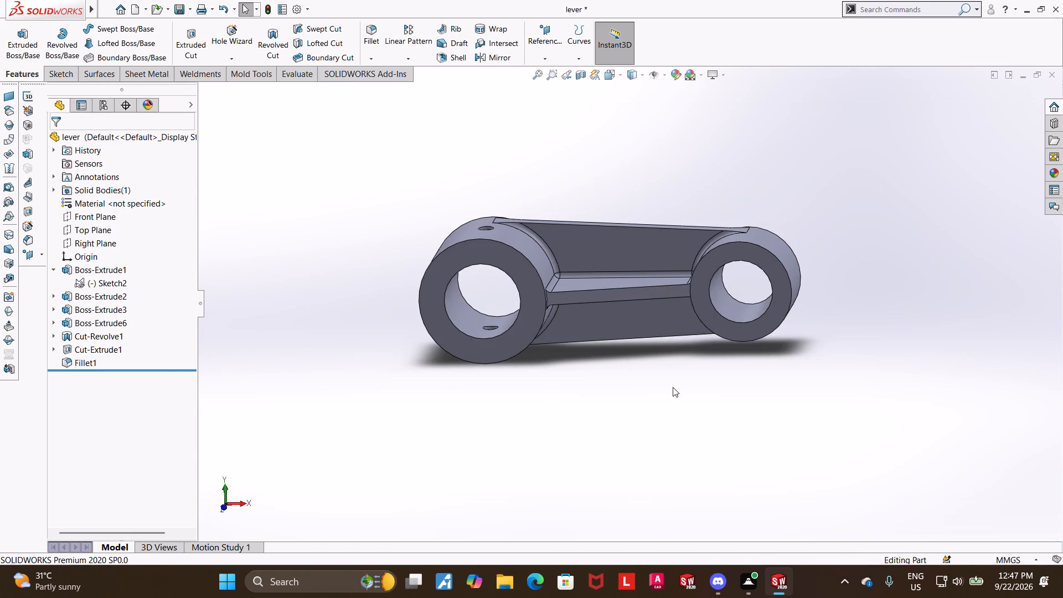
{"action": "scroll", "coordinate": [710, 198], "scroll_direction": "down", "scroll_amount": 3}
{"action": "middle_click_drag", "start_coordinate": [796, 229], "coordinate": [799, 275]}
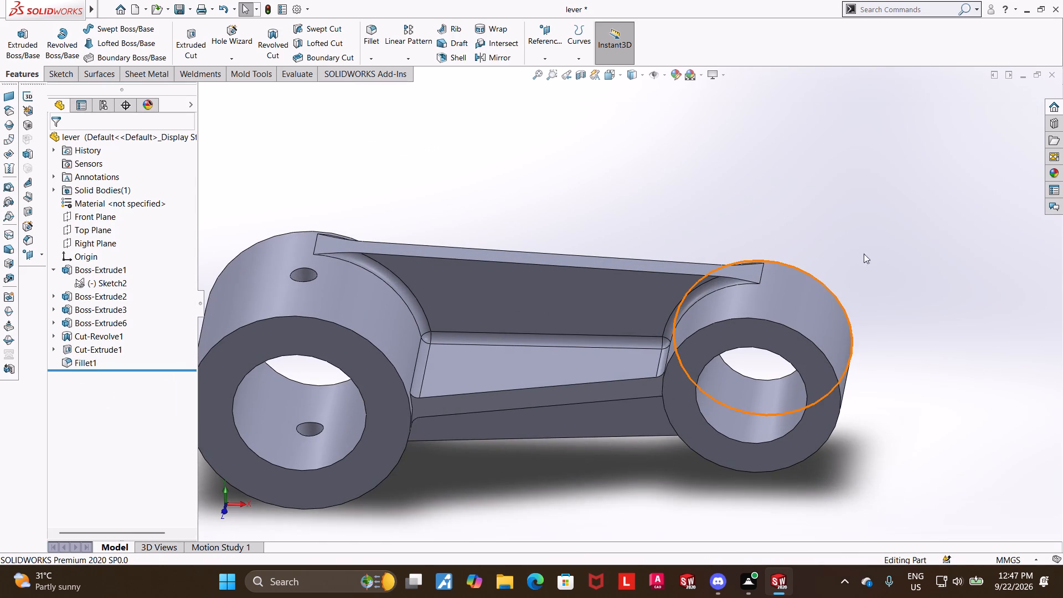
{"action": "middle_click_drag", "start_coordinate": [783, 233], "coordinate": [796, 362]}
{"action": "scroll", "coordinate": [790, 362], "scroll_direction": "up", "scroll_amount": 1}
{"action": "middle_click", "coordinate": [757, 232]}
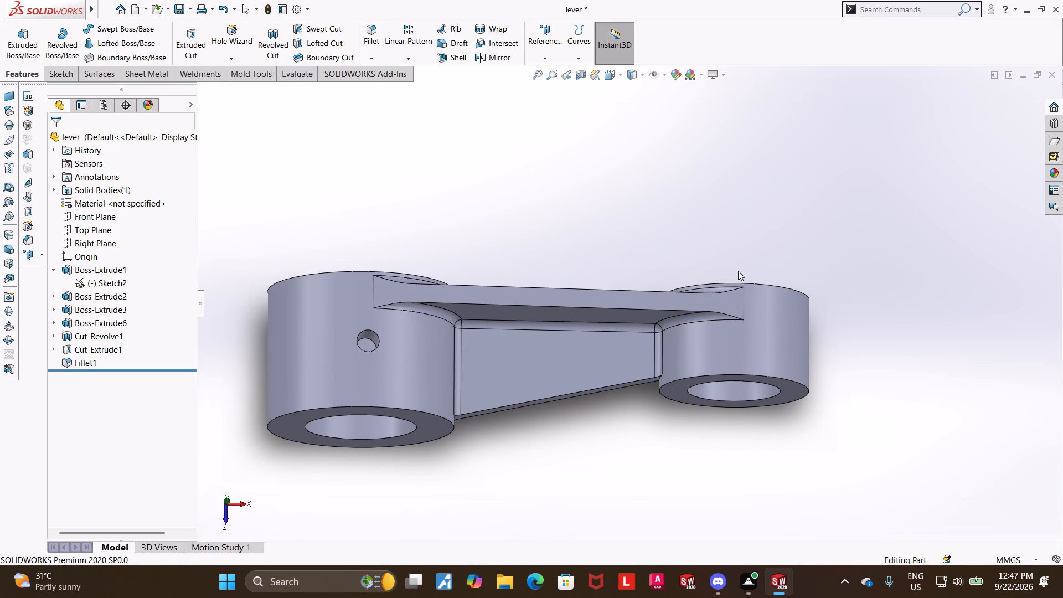
{"action": "scroll", "coordinate": [725, 311], "scroll_direction": "down", "scroll_amount": 1}
{"action": "middle_click_drag", "start_coordinate": [586, 467], "coordinate": [576, 267]}
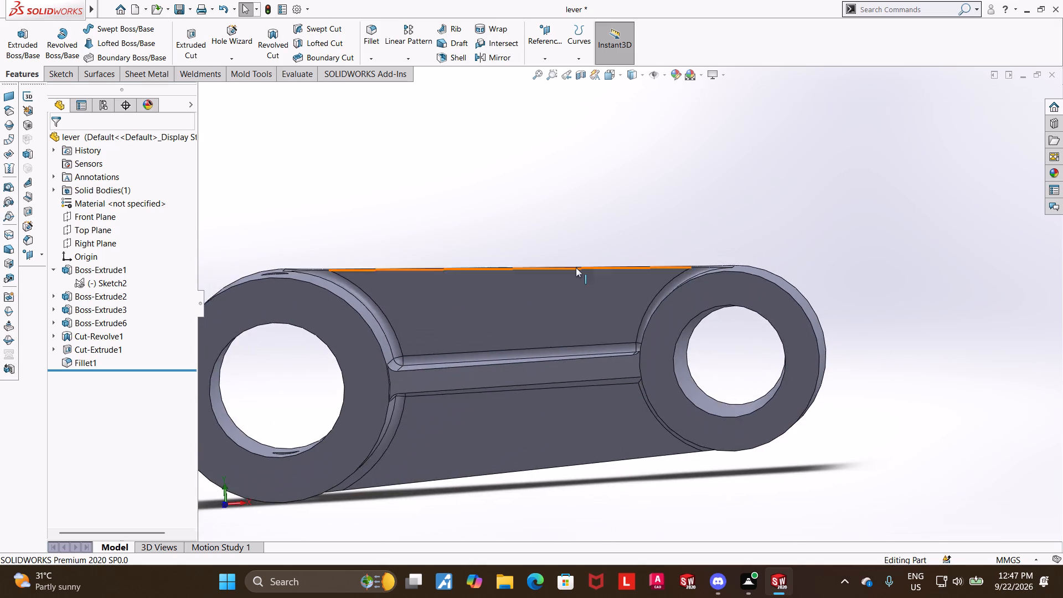
{"action": "scroll", "coordinate": [574, 310], "scroll_direction": "up", "scroll_amount": 3}
{"action": "middle_click_drag", "start_coordinate": [551, 399], "coordinate": [554, 324]}
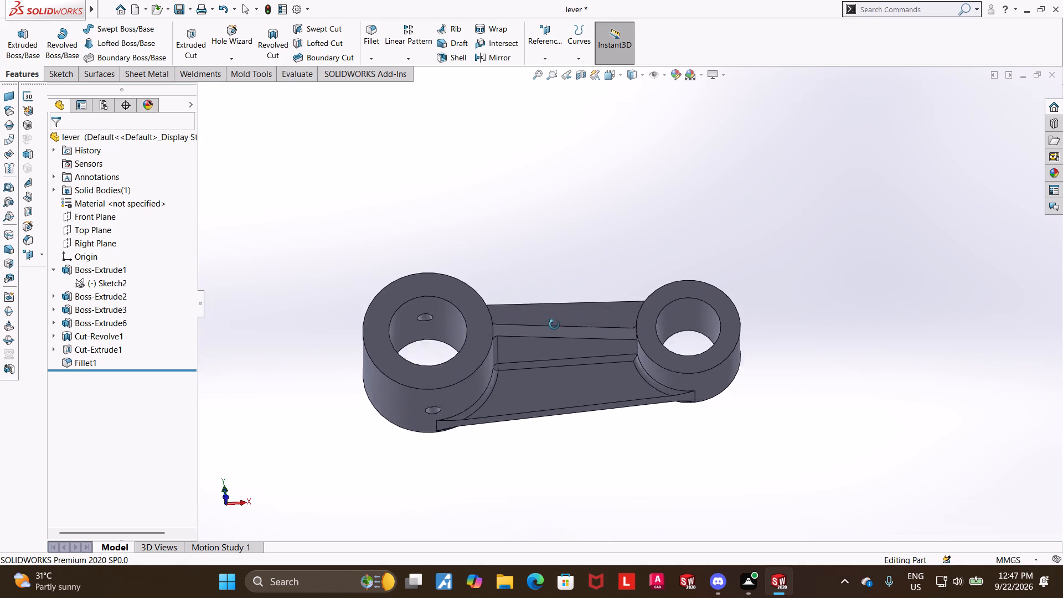
{"action": "middle_click_drag", "start_coordinate": [554, 324], "coordinate": [549, 480]}
Save the filleted lever part.
{"action": "left_click", "coordinate": [176, 12]}
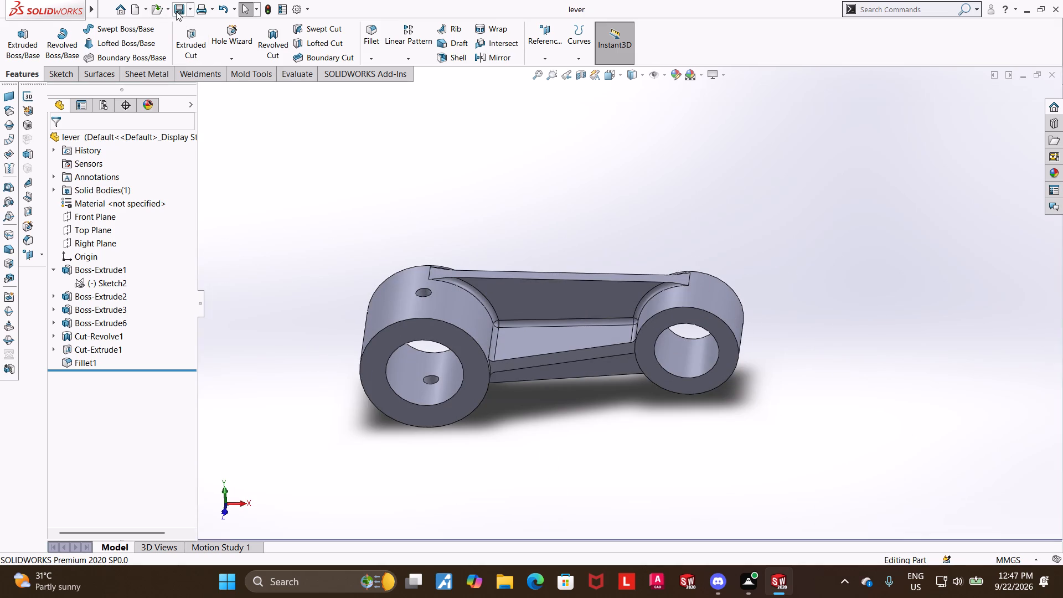
Switch to the empty Part2 document.
{"action": "left_click", "coordinate": [882, 500]}
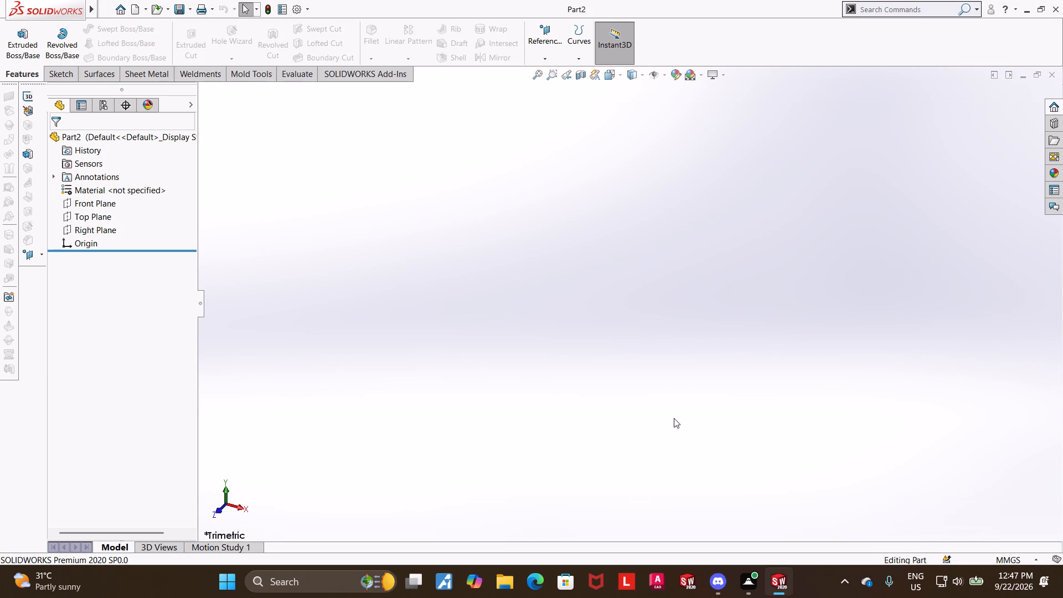
Open a new sketch on the Front Plane.
{"action": "left_click", "coordinate": [80, 205]}
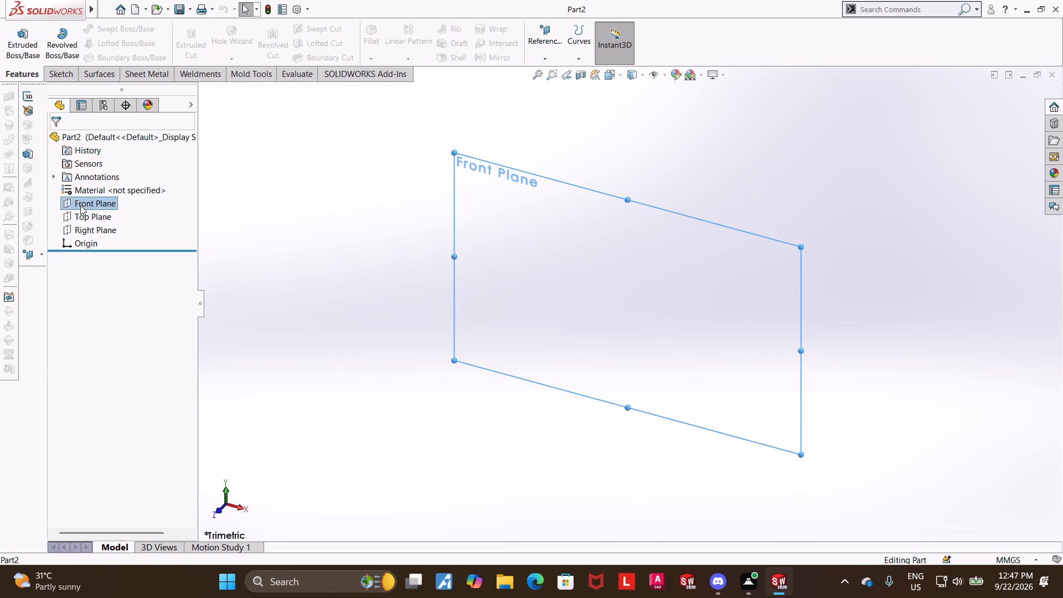
{"action": "left_click", "coordinate": [88, 191]}
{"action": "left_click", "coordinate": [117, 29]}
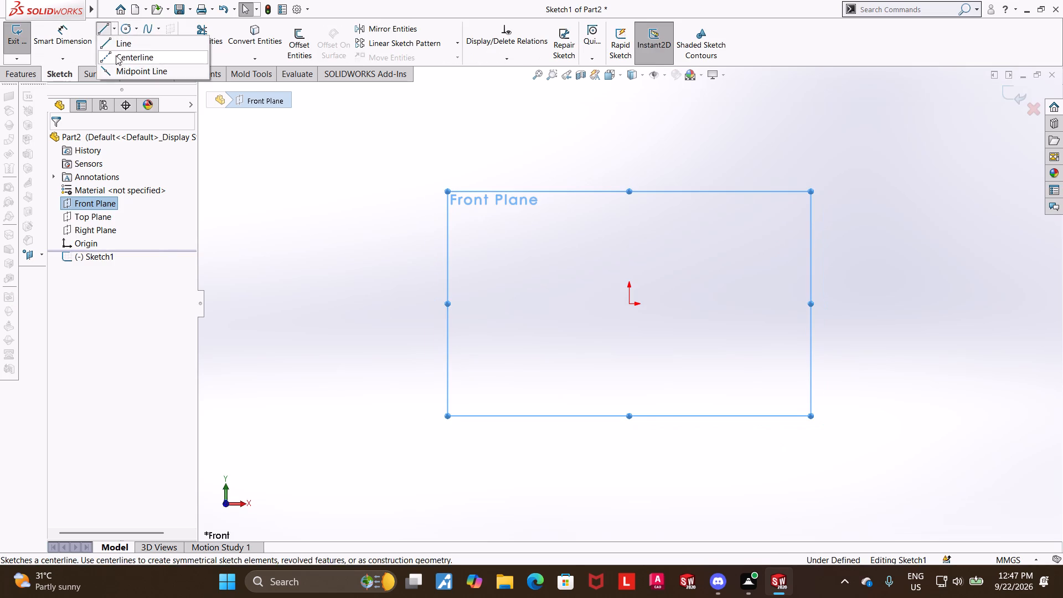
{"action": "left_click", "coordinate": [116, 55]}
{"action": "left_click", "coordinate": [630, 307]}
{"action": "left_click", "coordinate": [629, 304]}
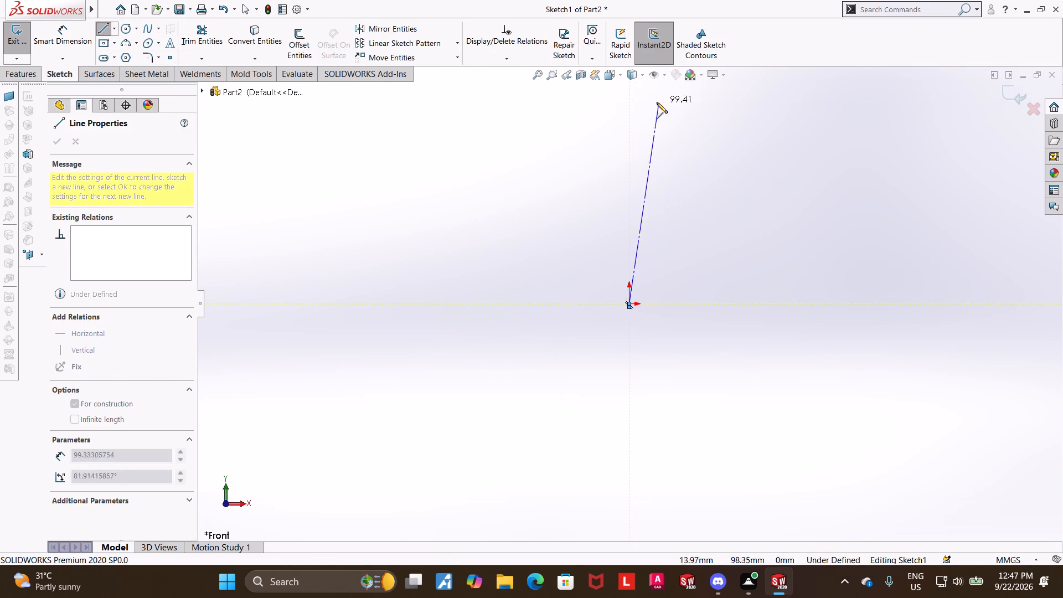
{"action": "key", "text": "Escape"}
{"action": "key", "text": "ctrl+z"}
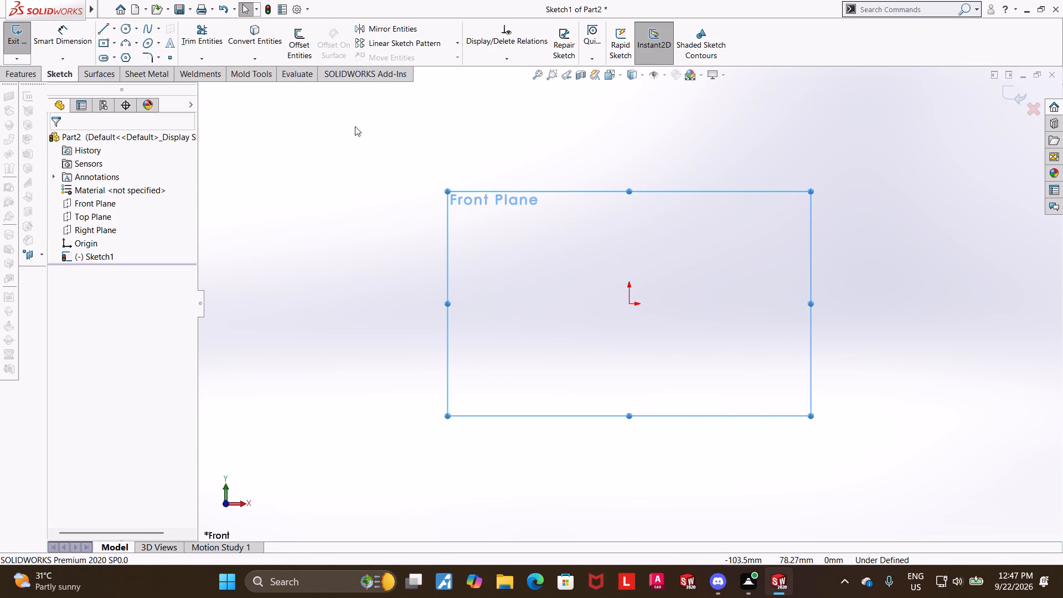
Draw a long vertical construction centerline upward from the origin.
{"action": "left_click", "coordinate": [115, 28]}
{"action": "left_click", "coordinate": [115, 60]}
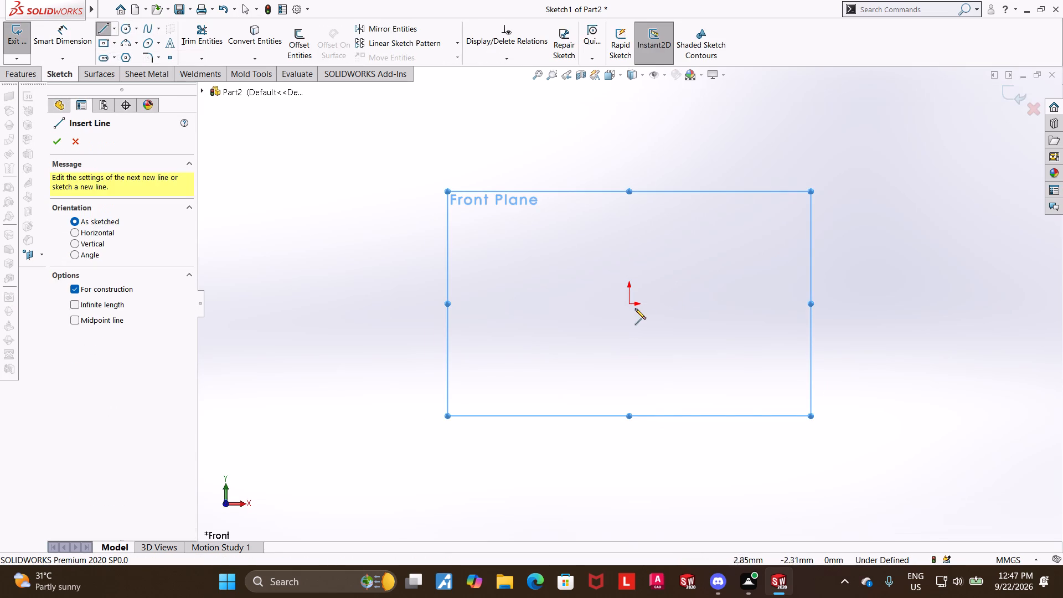
{"action": "left_click", "coordinate": [626, 304]}
{"action": "scroll", "coordinate": [680, 286], "scroll_direction": "up", "scroll_amount": 5}
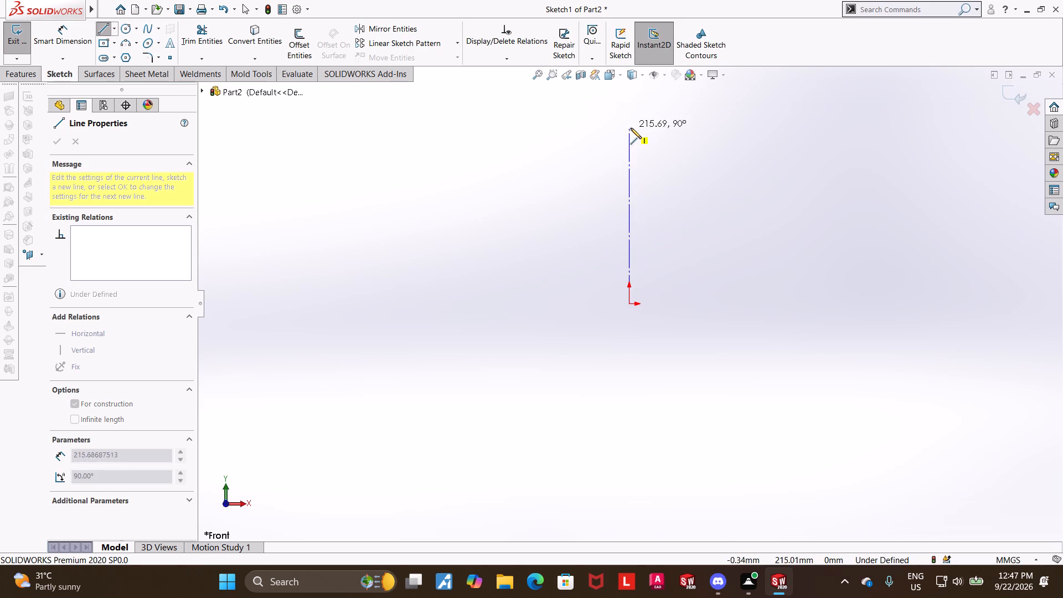
{"action": "left_click", "coordinate": [631, 136]}
{"action": "key", "text": "Escape"}
{"action": "key", "text": "Escape"}
{"action": "scroll", "coordinate": [700, 211], "scroll_direction": "down", "scroll_amount": 3}
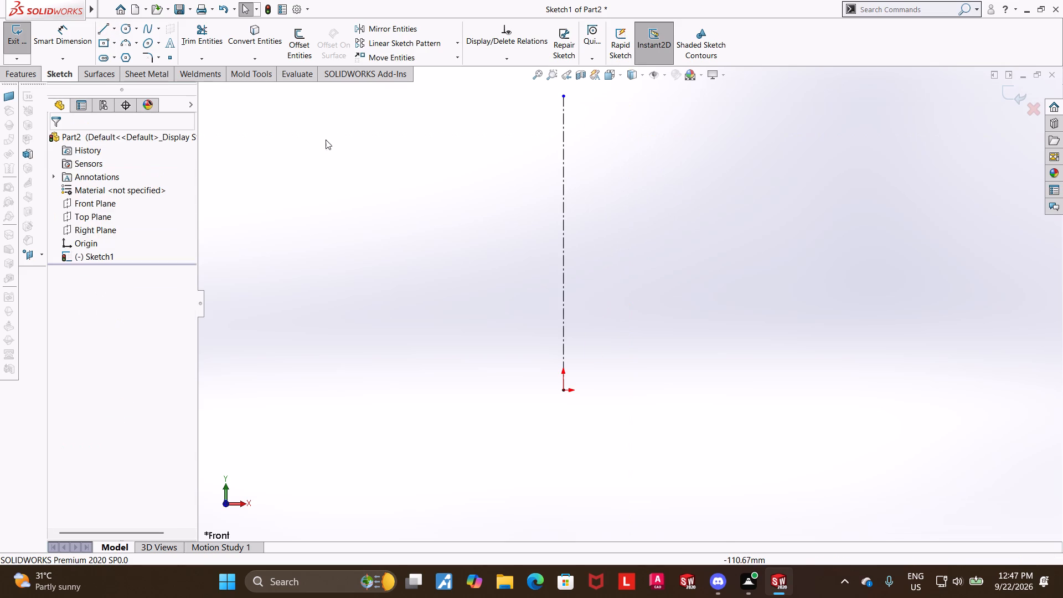
Sketch a closed four-line half profile from the origin along the centerline, about 104 mm high, tapering from an about 53 mm top to a narrower base.
{"action": "left_click", "coordinate": [100, 34]}
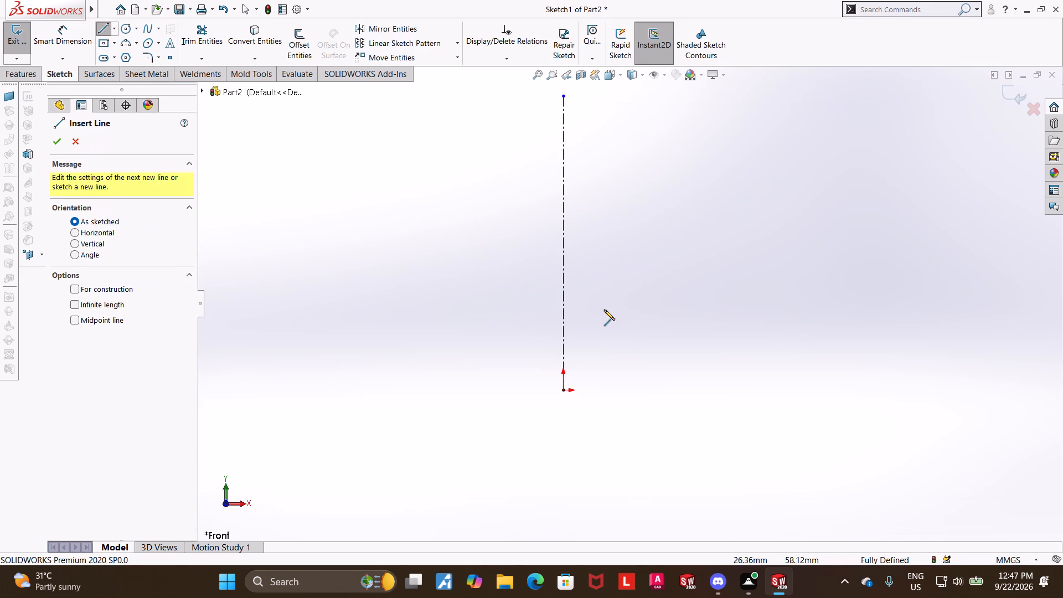
{"action": "left_click", "coordinate": [563, 391]}
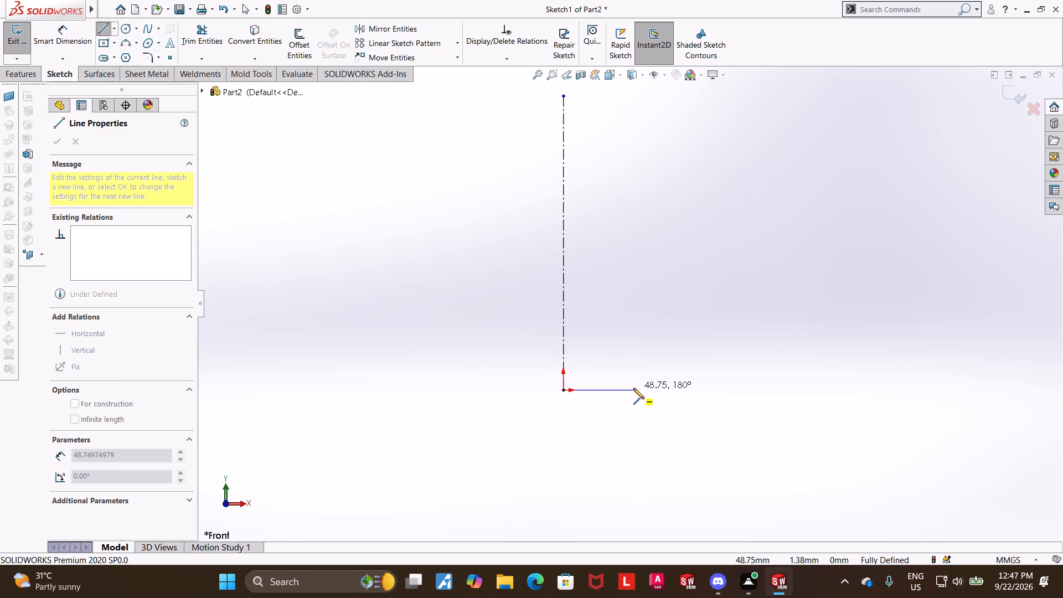
{"action": "left_click", "coordinate": [621, 387]}
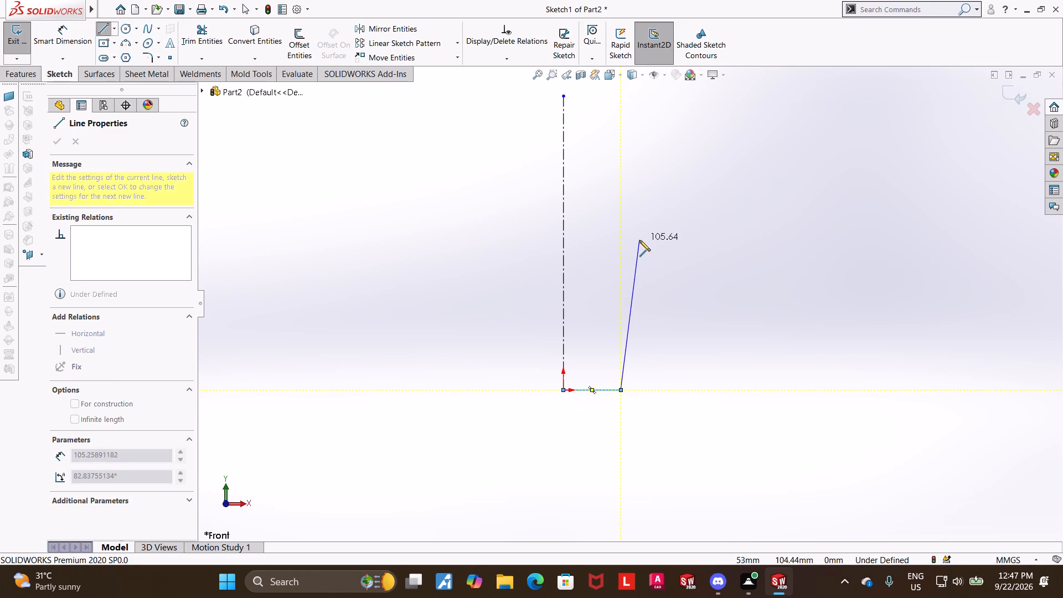
{"action": "left_click", "coordinate": [639, 240]}
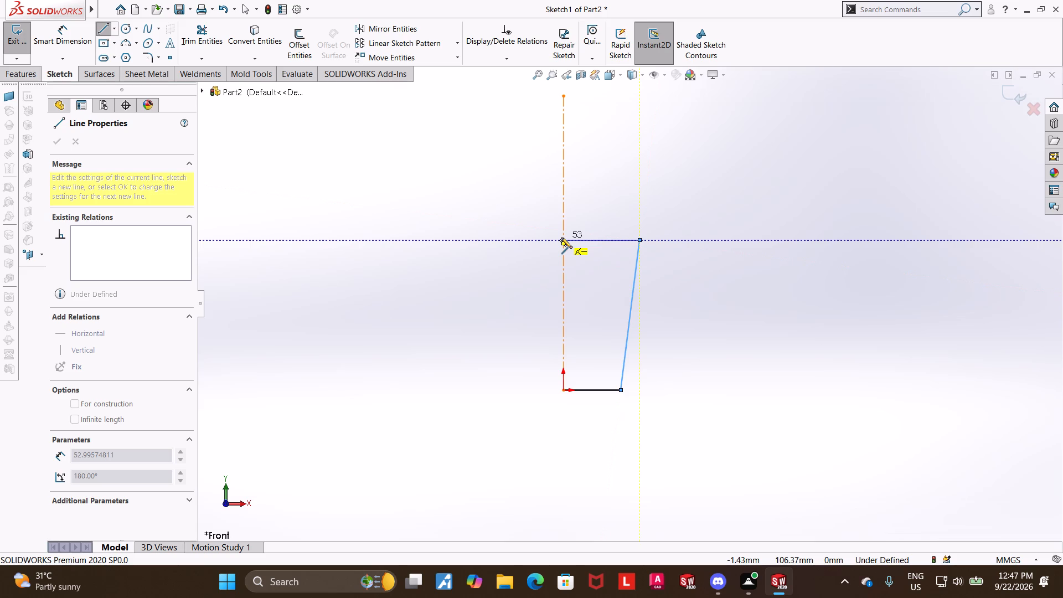
{"action": "left_click", "coordinate": [561, 238]}
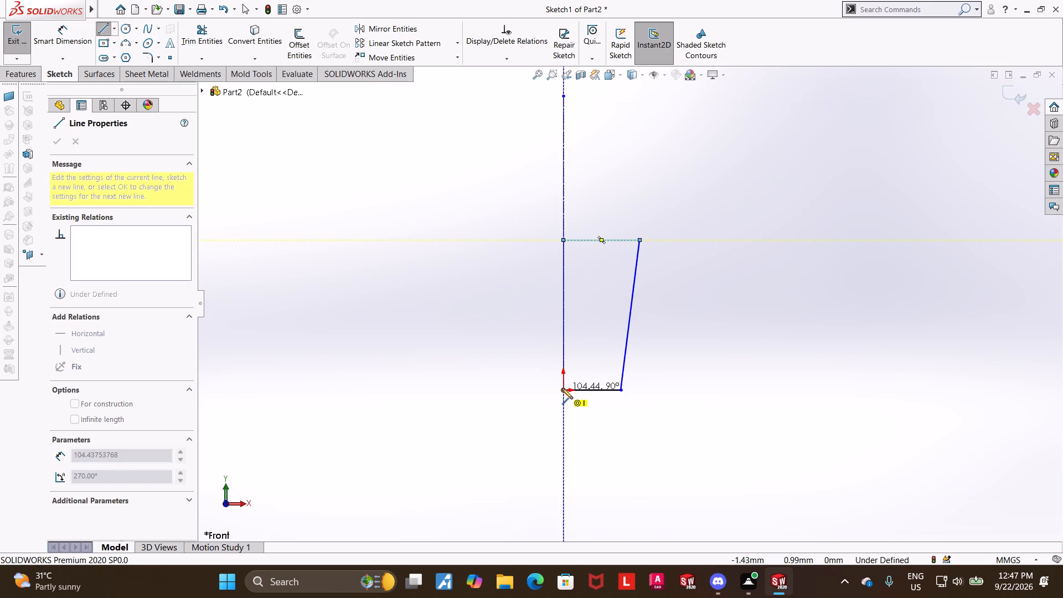
{"action": "left_click", "coordinate": [563, 388]}
{"action": "key", "text": "Escape"}
{"action": "key", "text": "Escape"}
{"action": "key", "text": "Escape"}
Dimension the height between the profile's top and base lines as 25 mm.
{"action": "left_click", "coordinate": [80, 35]}
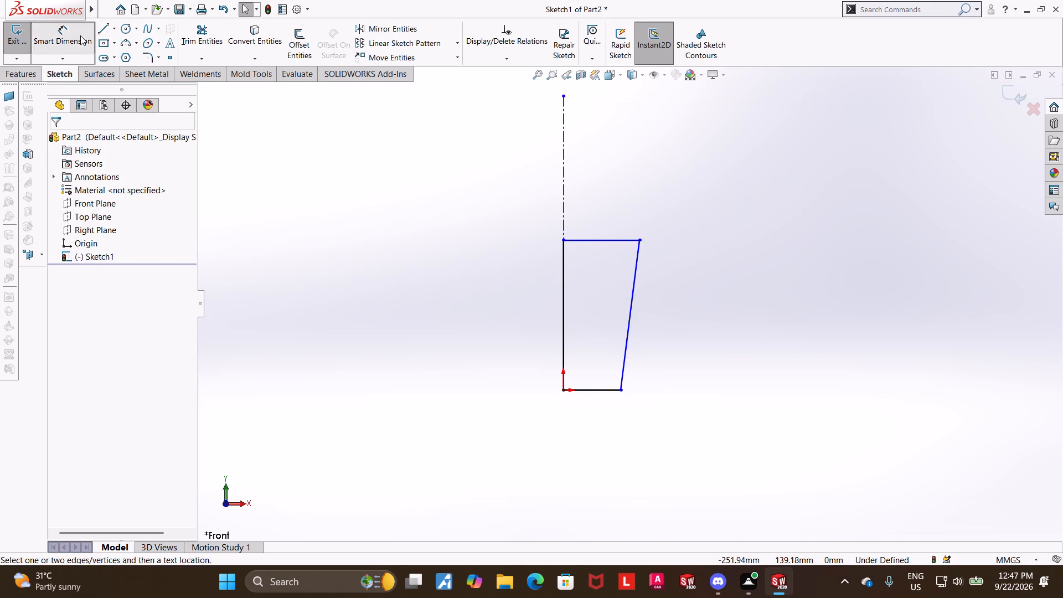
{"action": "left_click", "coordinate": [581, 240]}
{"action": "left_click", "coordinate": [590, 391]}
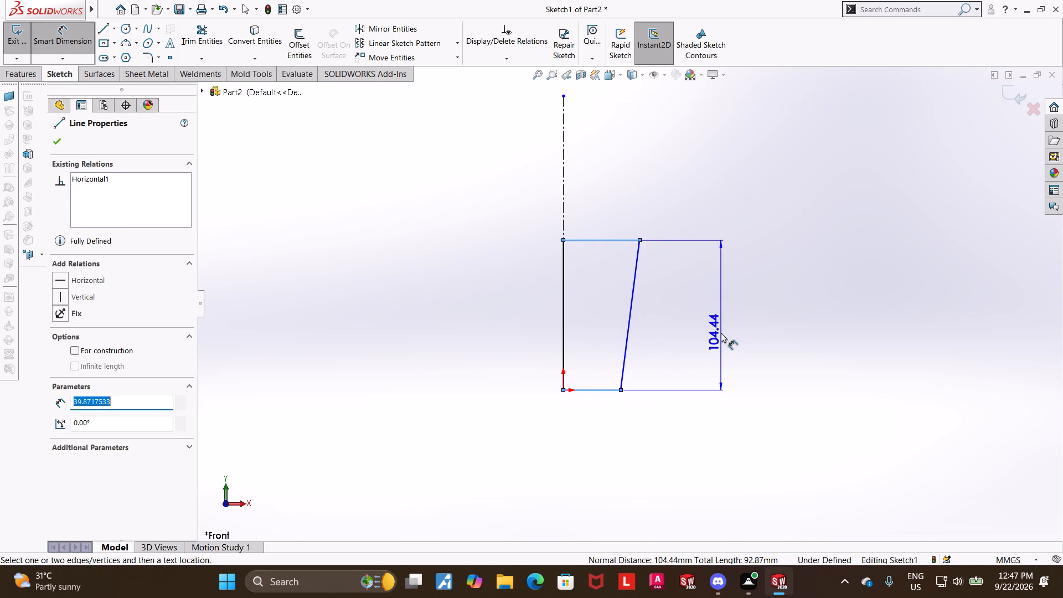
{"action": "left_click", "coordinate": [721, 333]}
{"action": "type", "text": "25"}
{"action": "key", "text": "Return"}
{"action": "key", "text": "Escape"}
{"action": "key", "text": "Escape"}
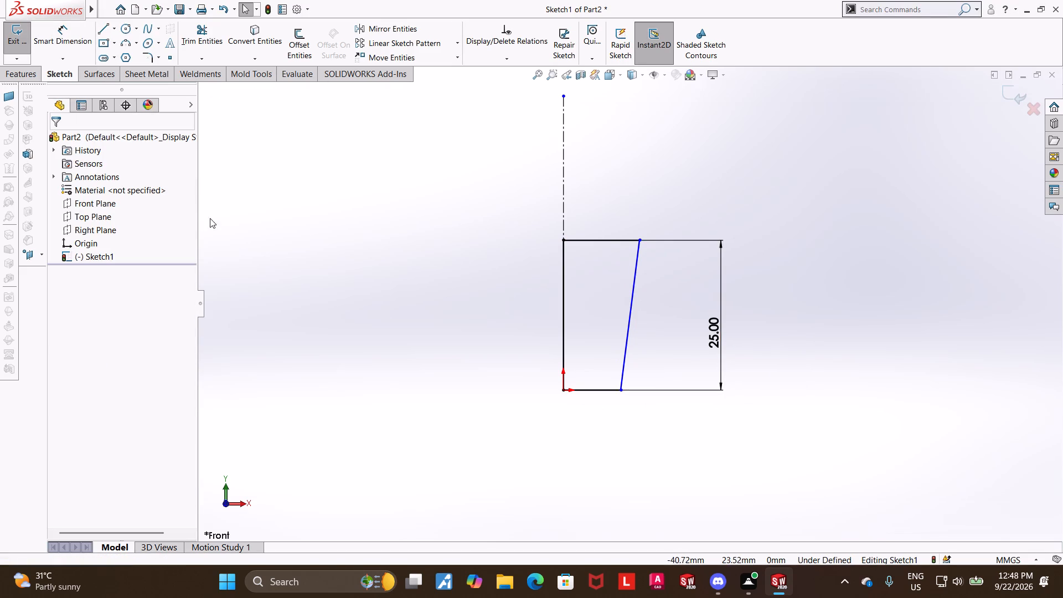
{"action": "left_click", "coordinate": [54, 43]}
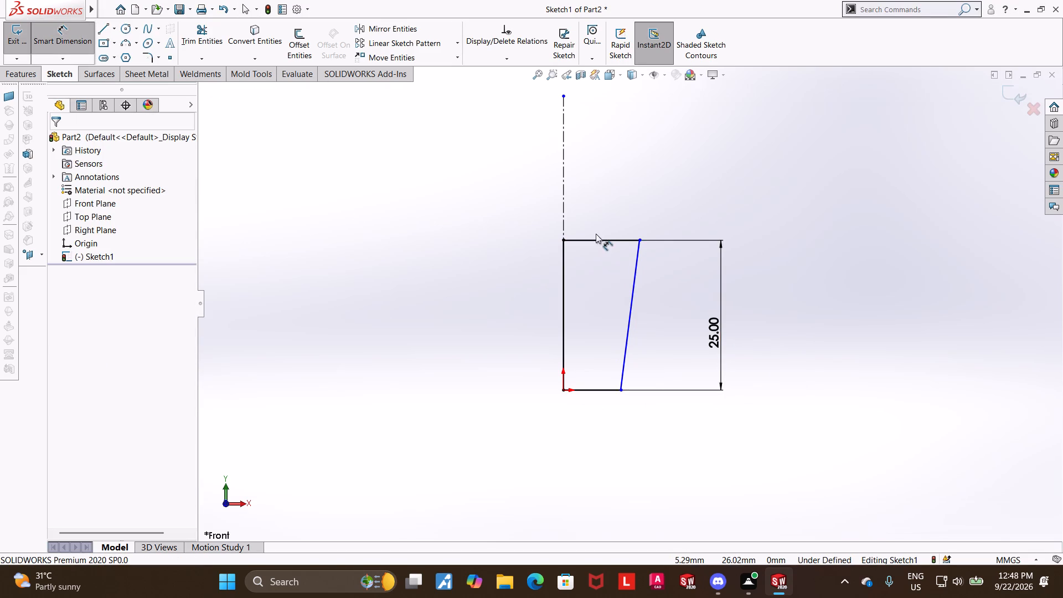
{"action": "key", "text": "Escape"}
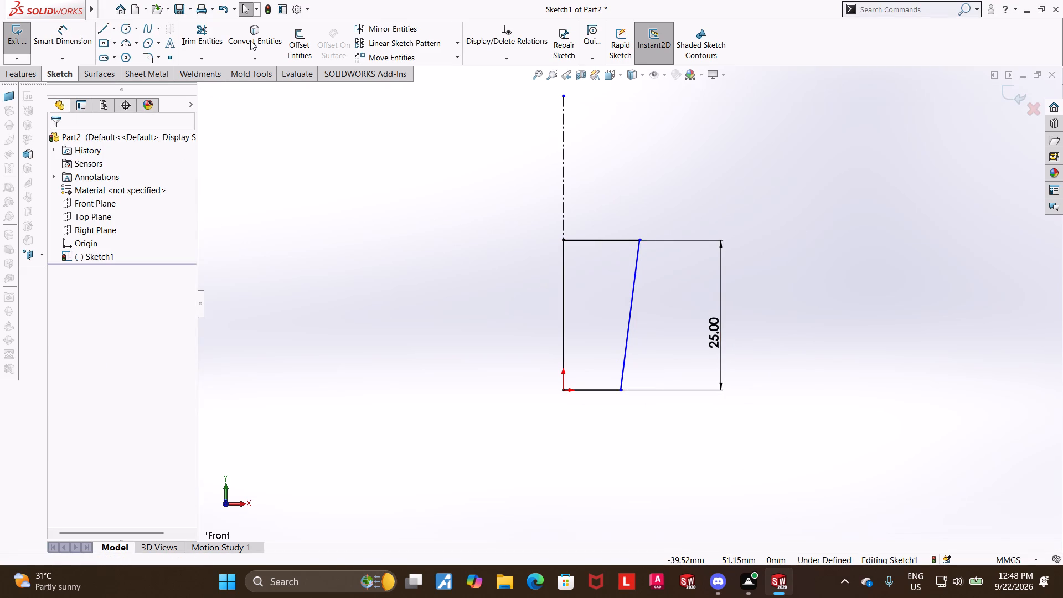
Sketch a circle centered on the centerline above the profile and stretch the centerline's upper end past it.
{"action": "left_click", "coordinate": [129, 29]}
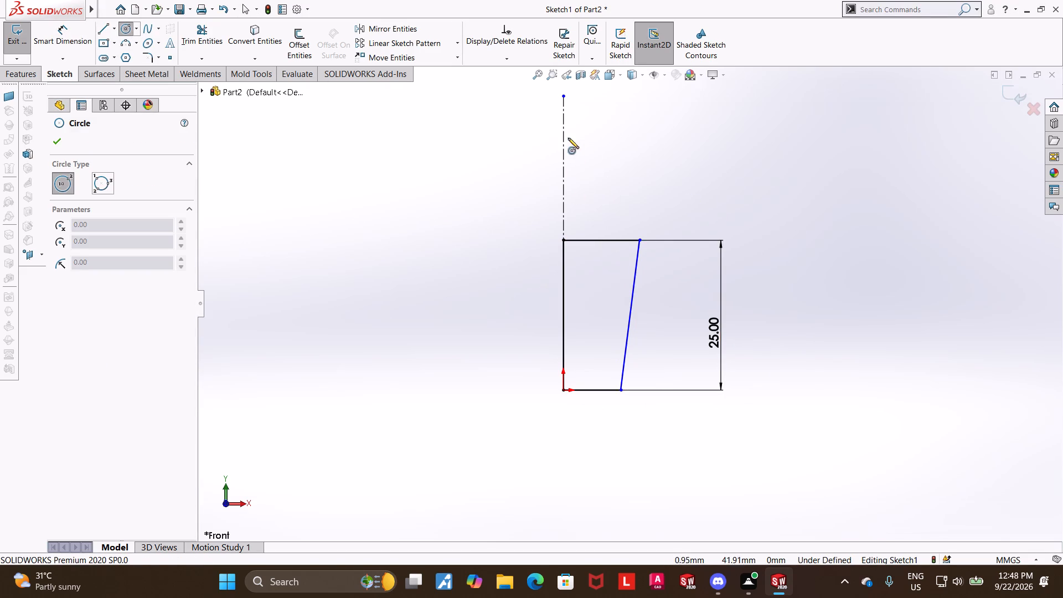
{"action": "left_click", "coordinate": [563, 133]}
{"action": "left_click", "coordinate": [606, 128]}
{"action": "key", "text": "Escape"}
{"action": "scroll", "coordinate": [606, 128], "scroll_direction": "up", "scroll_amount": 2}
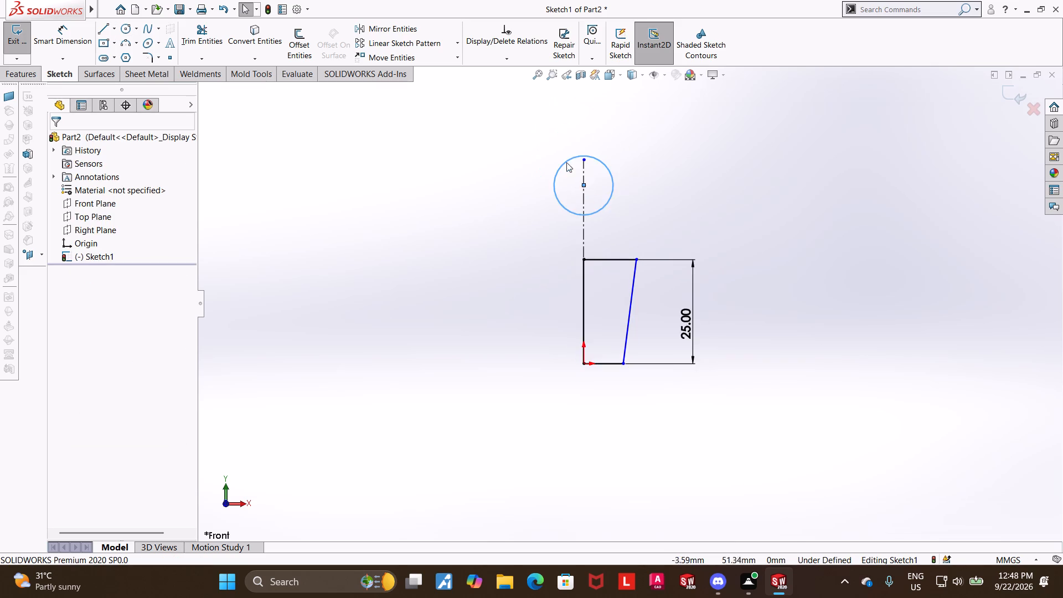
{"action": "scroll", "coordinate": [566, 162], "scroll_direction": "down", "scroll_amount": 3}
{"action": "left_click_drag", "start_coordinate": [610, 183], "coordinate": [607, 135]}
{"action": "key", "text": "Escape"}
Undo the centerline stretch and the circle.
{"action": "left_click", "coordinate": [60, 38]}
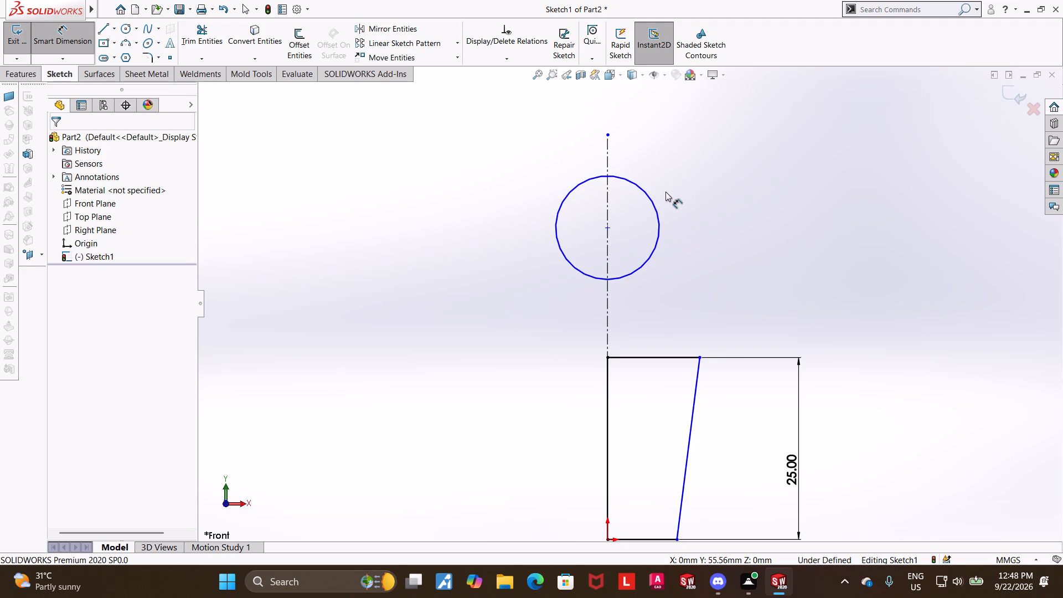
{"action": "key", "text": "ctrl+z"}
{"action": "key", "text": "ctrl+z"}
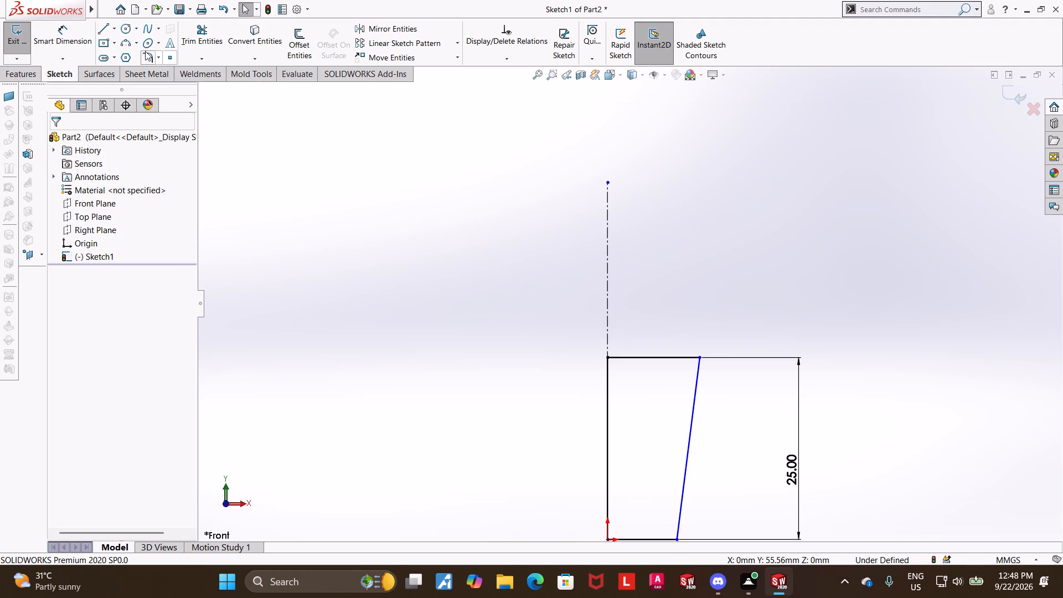
Sketch three connected lines from the base's outer corner: about 23 mm down, about 10 mm across toward the centerline, and back up to base level.
{"action": "left_click", "coordinate": [104, 30]}
{"action": "scroll", "coordinate": [640, 369], "scroll_direction": "up", "scroll_amount": 5}
{"action": "scroll", "coordinate": [648, 403], "scroll_direction": "down", "scroll_amount": 4}
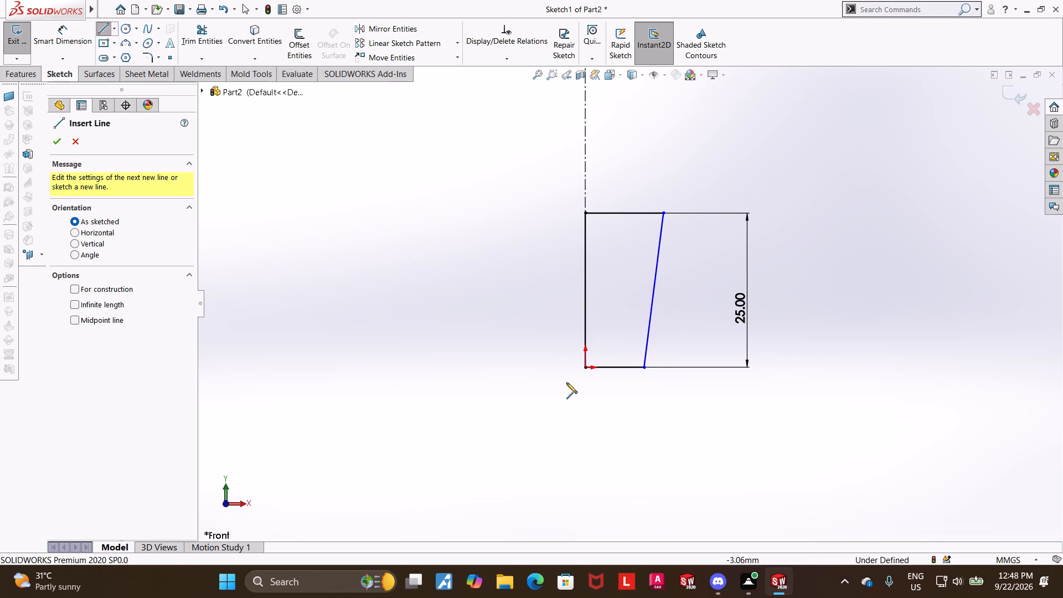
{"action": "scroll", "coordinate": [650, 204], "scroll_direction": "up", "scroll_amount": 3}
{"action": "scroll", "coordinate": [673, 333], "scroll_direction": "down", "scroll_amount": 1}
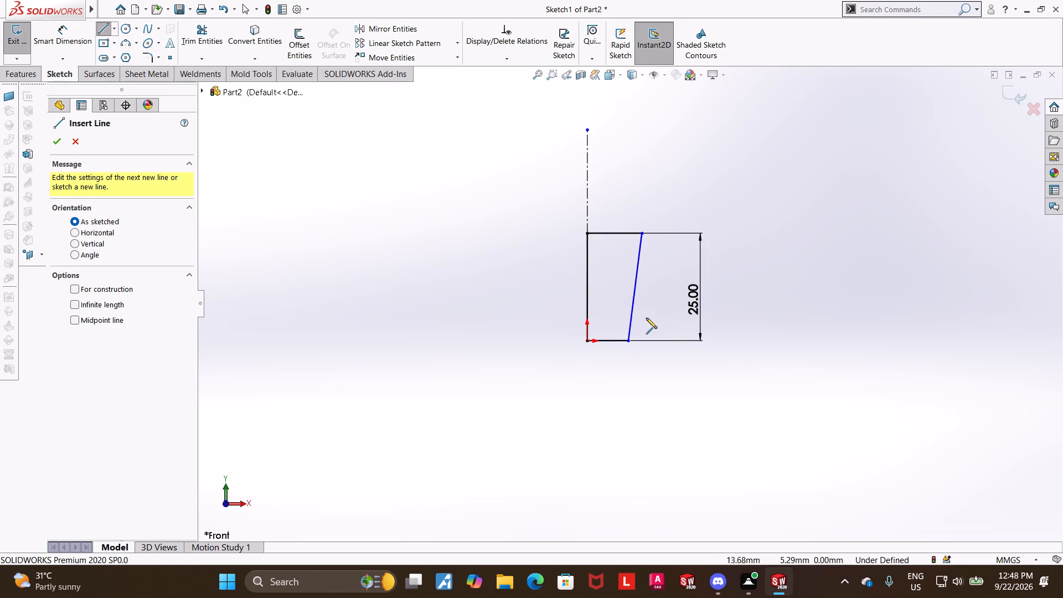
{"action": "scroll", "coordinate": [614, 314], "scroll_direction": "down", "scroll_amount": 3}
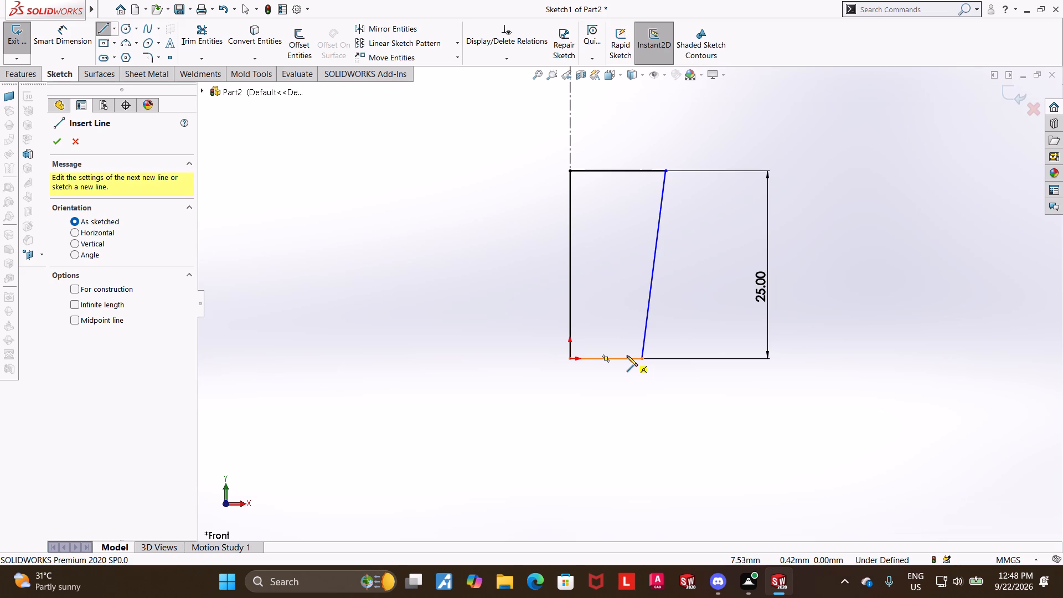
{"action": "left_click", "coordinate": [642, 359]}
{"action": "scroll", "coordinate": [641, 468], "scroll_direction": "up", "scroll_amount": 3}
{"action": "scroll", "coordinate": [606, 379], "scroll_direction": "down", "scroll_amount": 1}
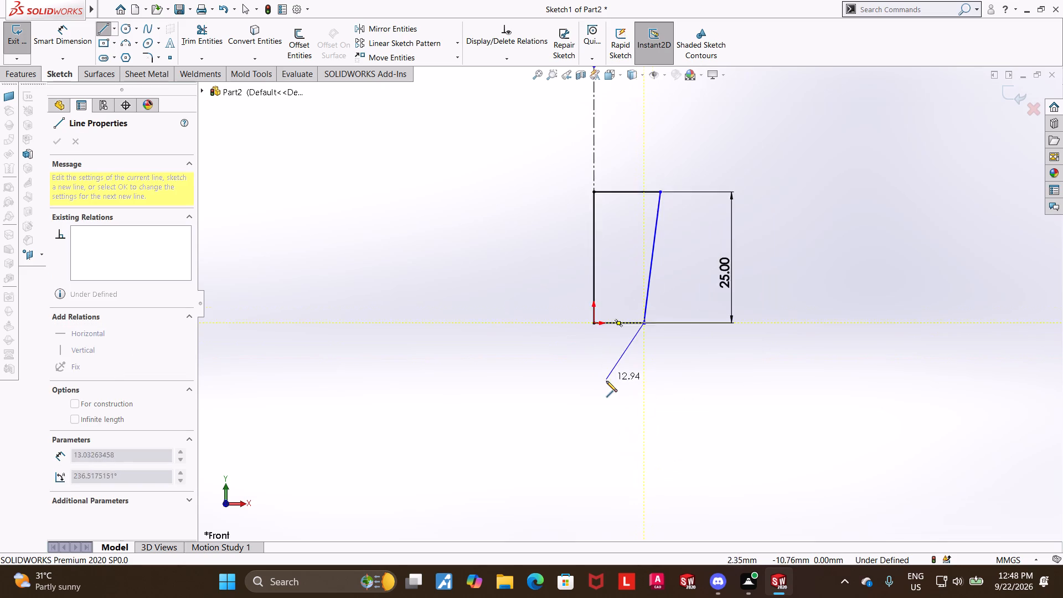
{"action": "scroll", "coordinate": [606, 381], "scroll_direction": "down", "scroll_amount": 2}
{"action": "left_click", "coordinate": [665, 466]}
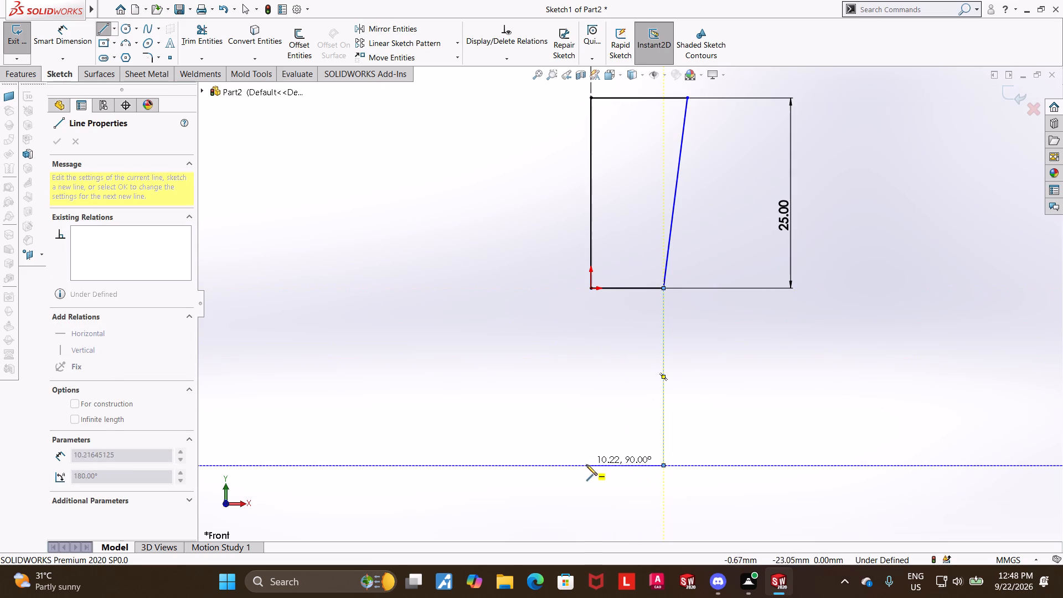
{"action": "left_click", "coordinate": [586, 466]}
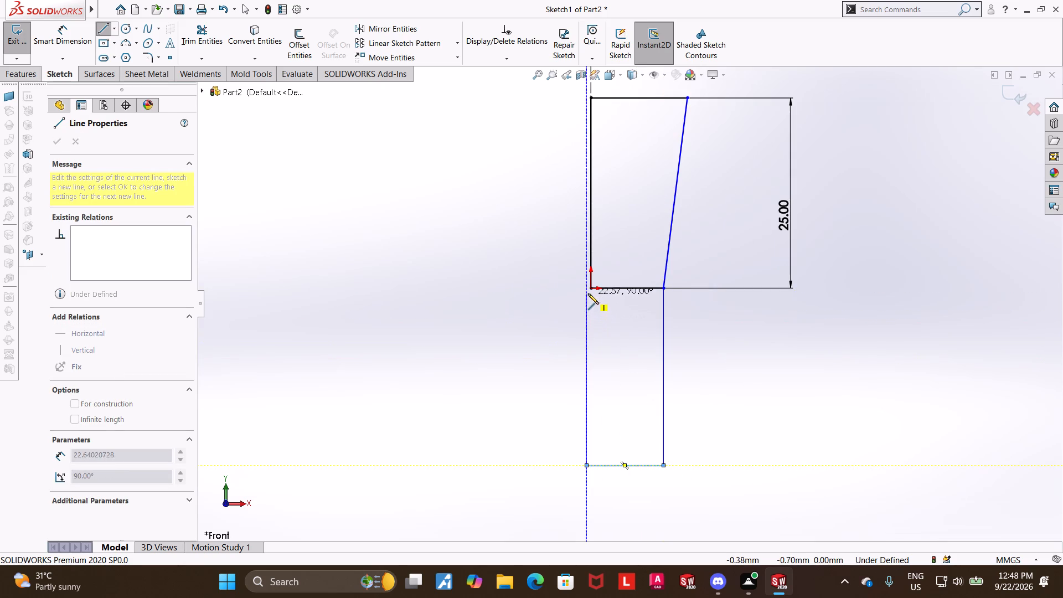
{"action": "left_click", "coordinate": [584, 288]}
{"action": "key", "text": "Escape"}
{"action": "key", "text": "Escape"}
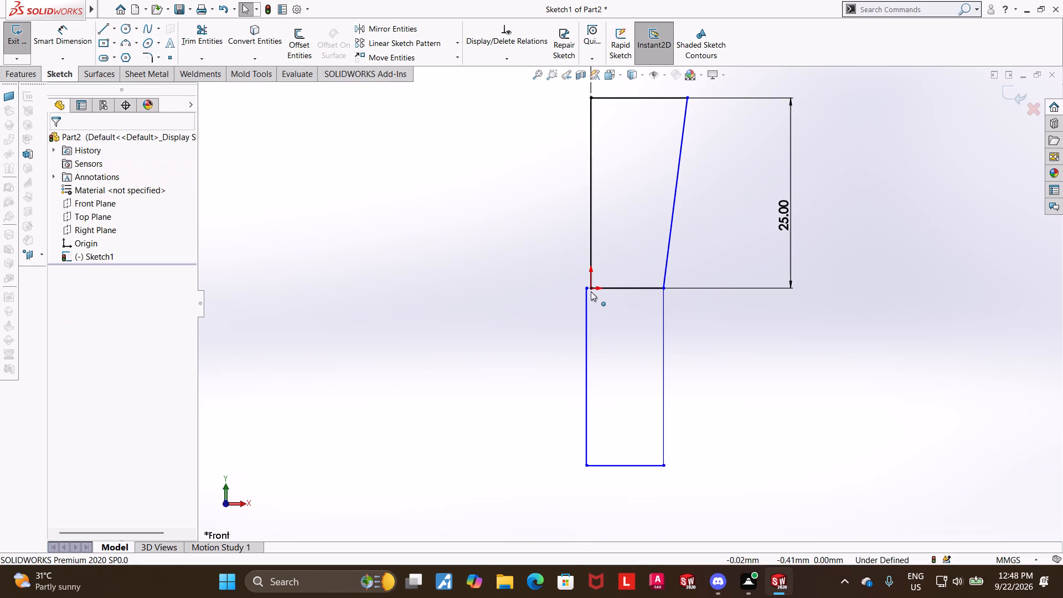
Make the new inner vertical line coincident with the origin.
{"action": "left_click", "coordinate": [591, 291]}
{"action": "left_click", "coordinate": [584, 317], "text": "ctrl"}
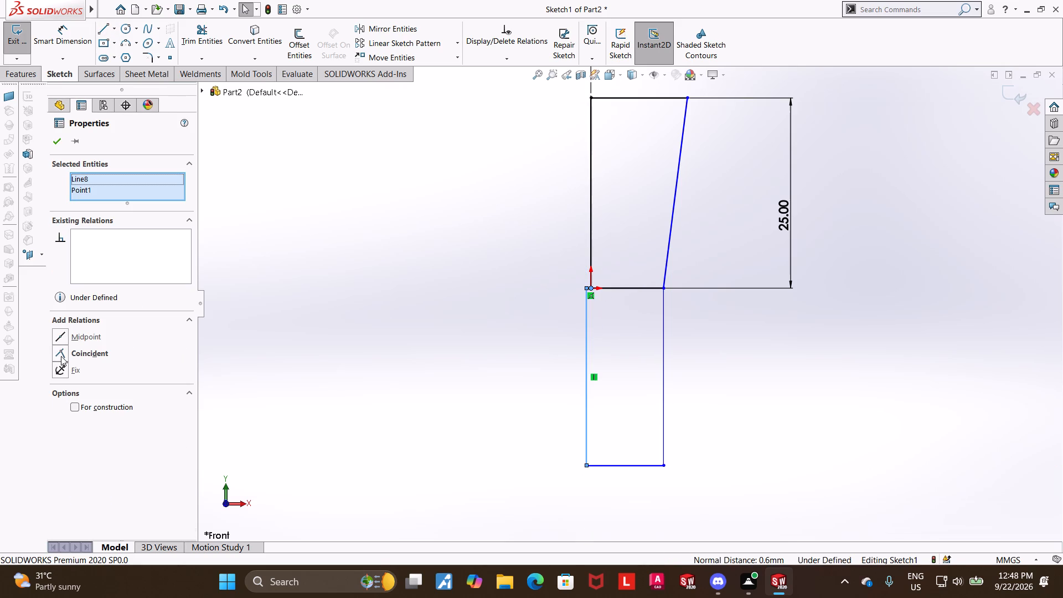
{"action": "left_click", "coordinate": [60, 349]}
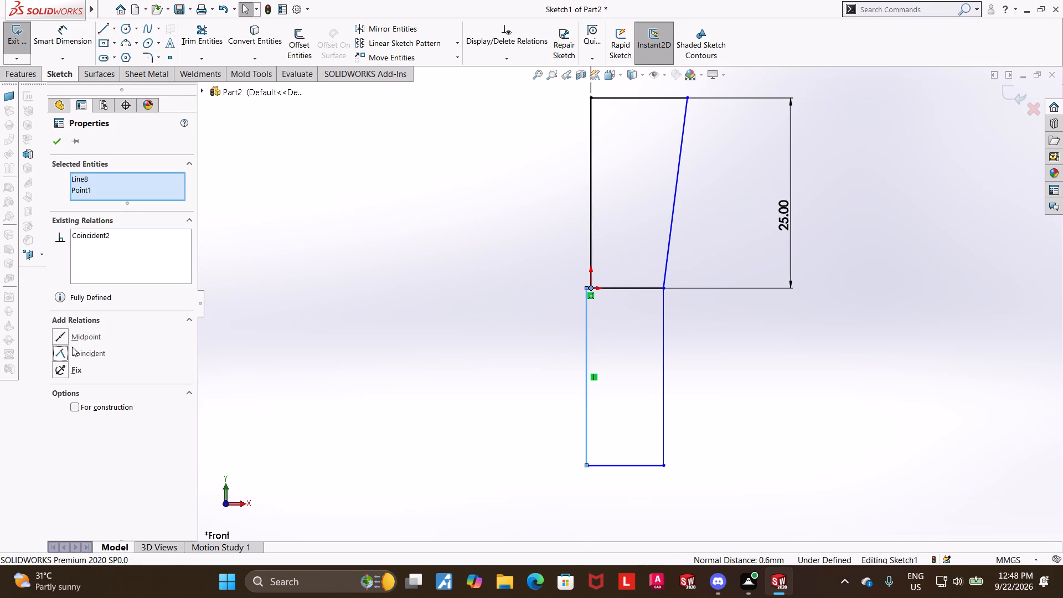
{"action": "left_click", "coordinate": [53, 146]}
{"action": "left_click", "coordinate": [905, 347]}
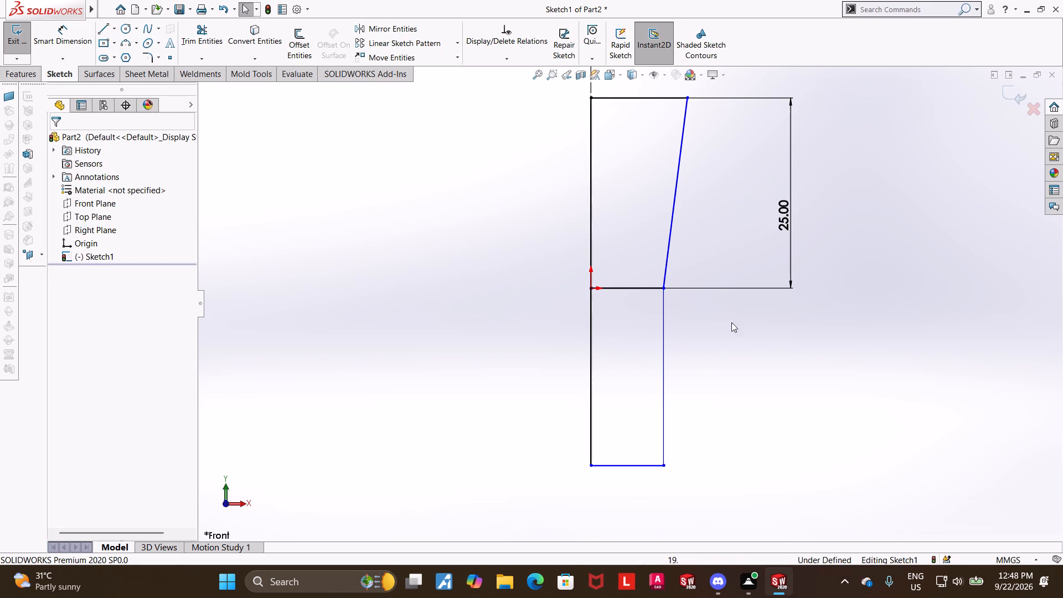
Dimension the bottom line of the lower section as 9 mm.
{"action": "left_click", "coordinate": [62, 43]}
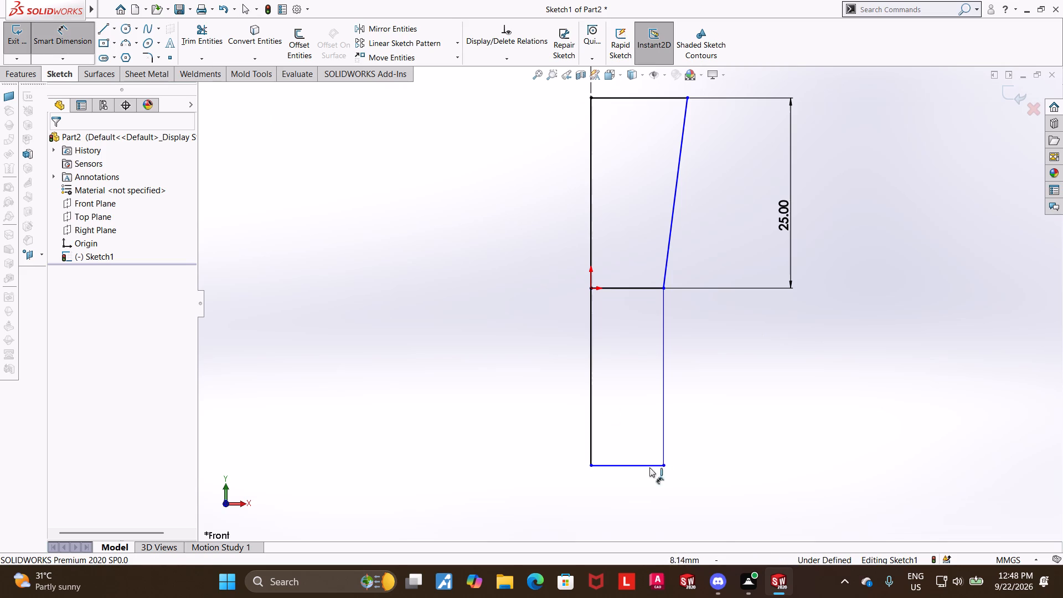
{"action": "left_click", "coordinate": [633, 465]}
{"action": "left_click", "coordinate": [630, 493]}
{"action": "key", "text": "9"}
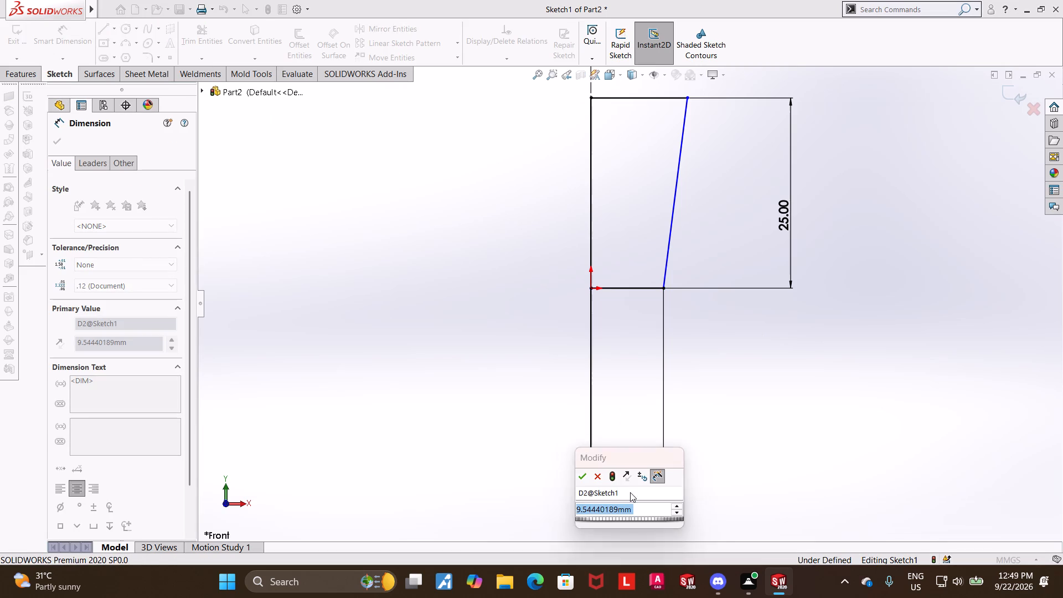
{"action": "key", "text": "Return"}
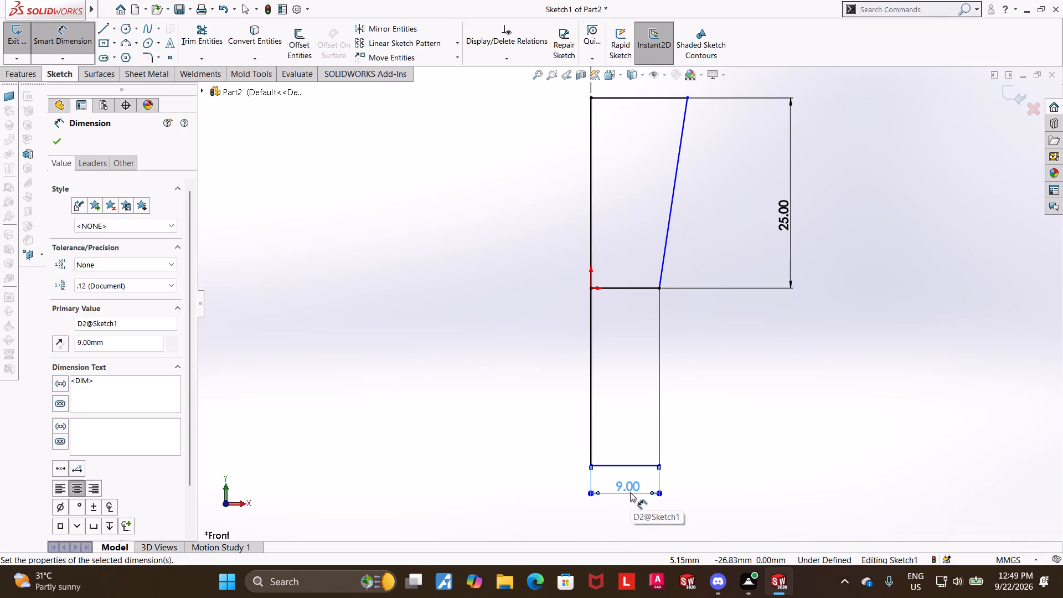
{"action": "scroll", "coordinate": [651, 184], "scroll_direction": "up", "scroll_amount": 4}
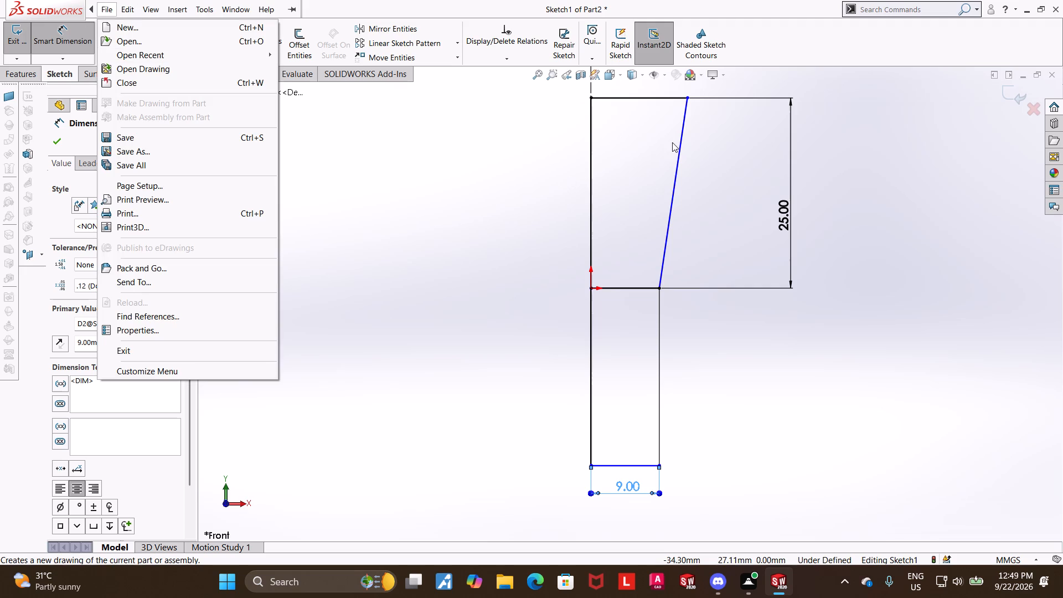
{"action": "scroll", "coordinate": [718, 193], "scroll_direction": "up", "scroll_amount": 4}
{"action": "key", "text": "Escape"}
Trim away the horizontal line dividing the tapered upper section from the lower section.
{"action": "left_click", "coordinate": [204, 35]}
{"action": "left_click_drag", "start_coordinate": [634, 260], "coordinate": [631, 307]}
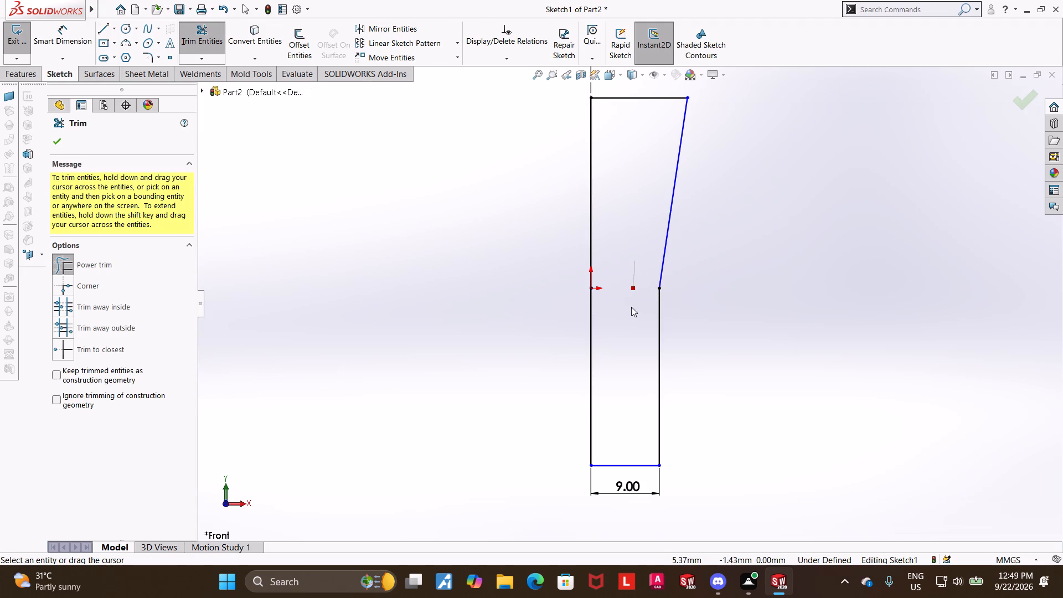
{"action": "left_click_drag", "start_coordinate": [631, 307], "coordinate": [631, 314]}
{"action": "scroll", "coordinate": [682, 265], "scroll_direction": "up", "scroll_amount": 5}
{"action": "scroll", "coordinate": [656, 219], "scroll_direction": "down", "scroll_amount": 4}
{"action": "key", "text": "Escape"}
Dimension the profile's top line as 12.5 mm.
{"action": "left_click", "coordinate": [69, 30]}
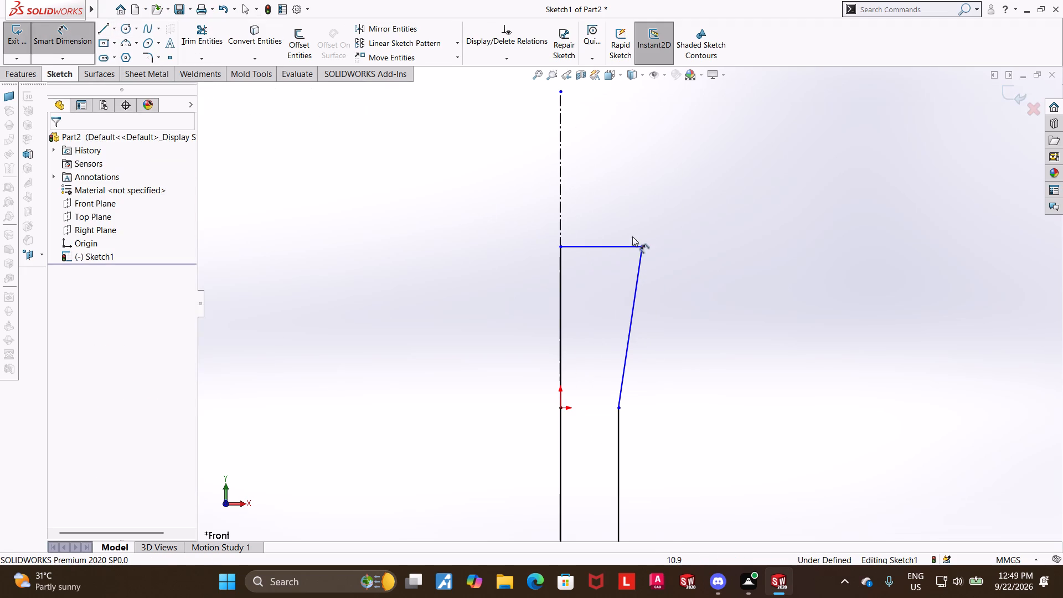
{"action": "left_click", "coordinate": [616, 249]}
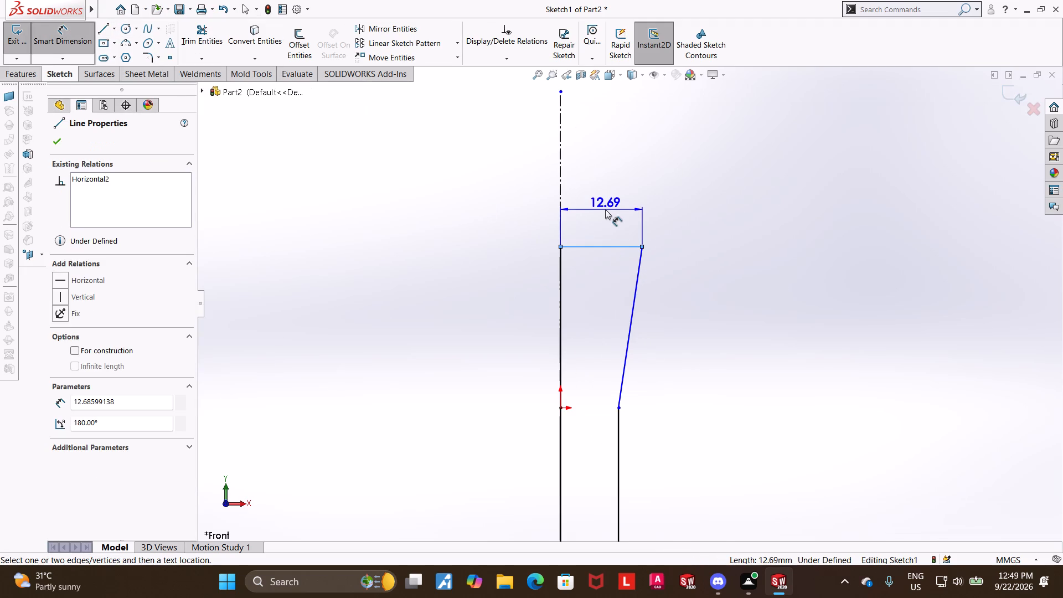
{"action": "left_click", "coordinate": [605, 209]}
{"action": "type", "text": "12.5"}
{"action": "key", "text": "Return"}
{"action": "key", "text": "Escape"}
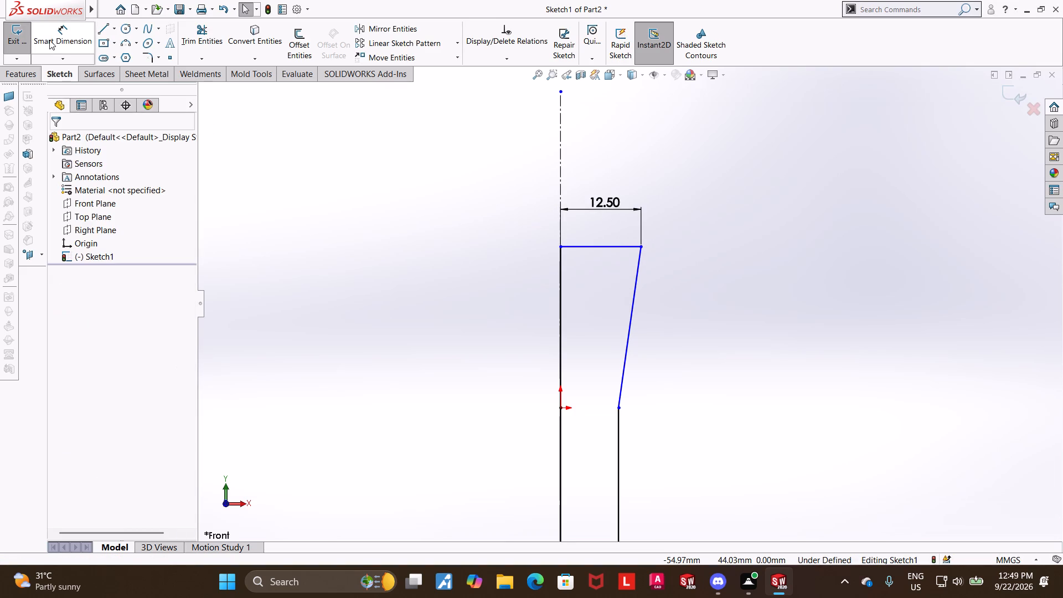
Dimension the height from the bottom line to the corner where the taper starts as 28 mm.
{"action": "left_click", "coordinate": [50, 40]}
{"action": "scroll", "coordinate": [515, 243], "scroll_direction": "up", "scroll_amount": 5}
{"action": "scroll", "coordinate": [622, 375], "scroll_direction": "down", "scroll_amount": 4}
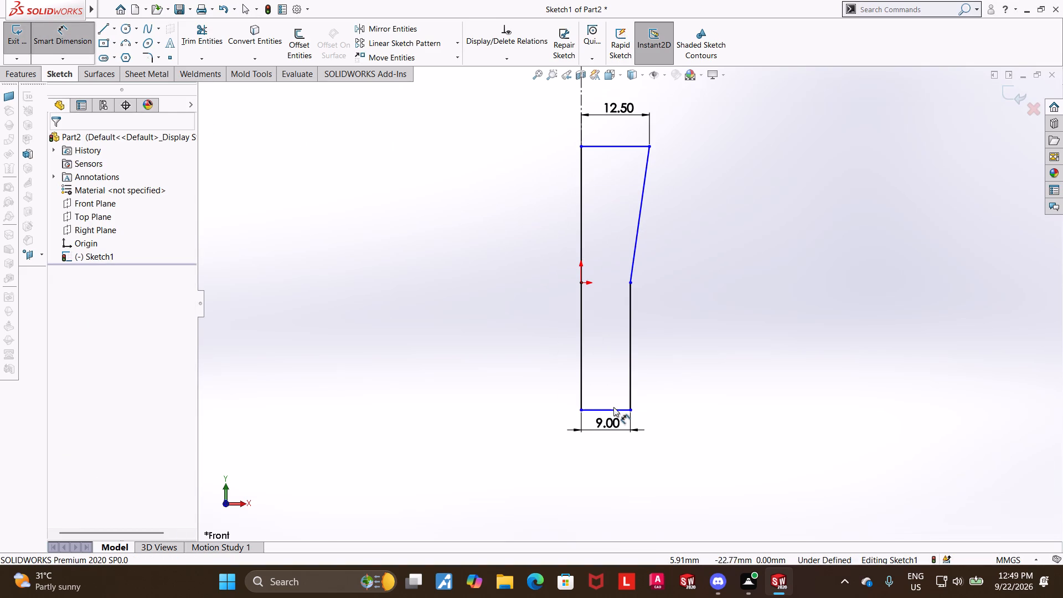
{"action": "left_click", "coordinate": [613, 408]}
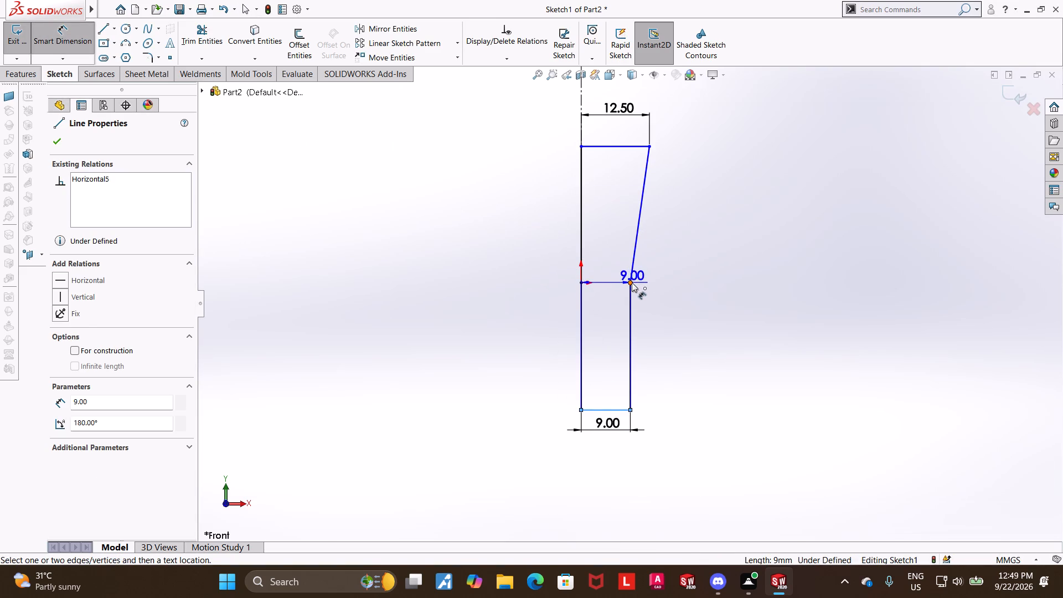
{"action": "left_click", "coordinate": [632, 282]}
{"action": "left_click", "coordinate": [695, 335]}
{"action": "type", "text": "28"}
{"action": "key", "text": "Return"}
{"action": "key", "text": "Escape"}
{"action": "key", "text": "Escape"}
Dimension the height from the taper's lower corner to the top line as 25 mm.
{"action": "left_click", "coordinate": [71, 38]}
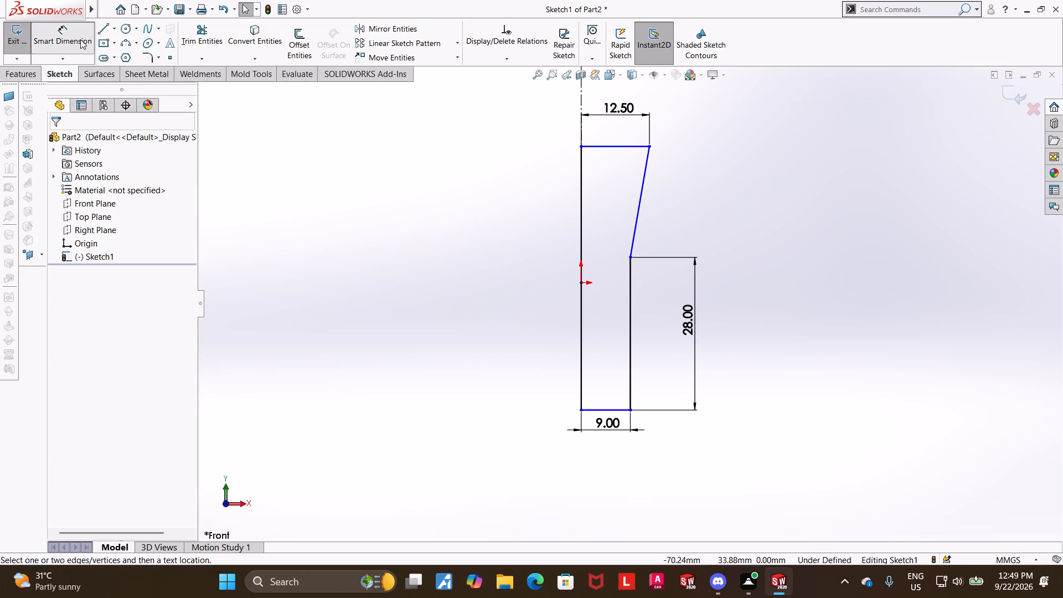
{"action": "left_click", "coordinate": [616, 146]}
{"action": "left_click", "coordinate": [632, 256]}
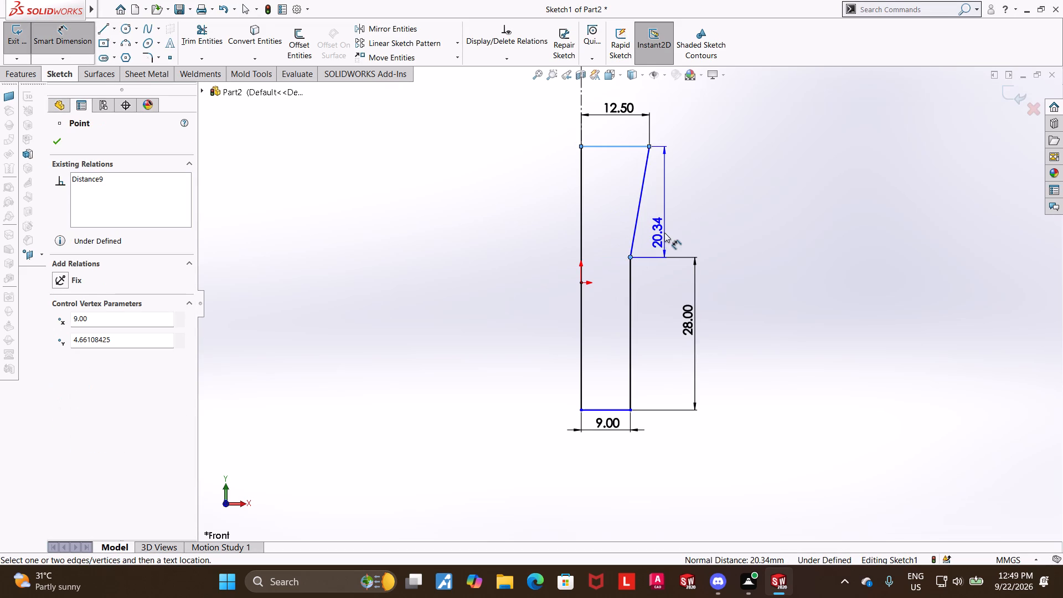
{"action": "left_click", "coordinate": [670, 230]}
{"action": "type", "text": "25"}
{"action": "key", "text": "Return"}
{"action": "key", "text": "Escape"}
{"action": "key", "text": "Escape"}
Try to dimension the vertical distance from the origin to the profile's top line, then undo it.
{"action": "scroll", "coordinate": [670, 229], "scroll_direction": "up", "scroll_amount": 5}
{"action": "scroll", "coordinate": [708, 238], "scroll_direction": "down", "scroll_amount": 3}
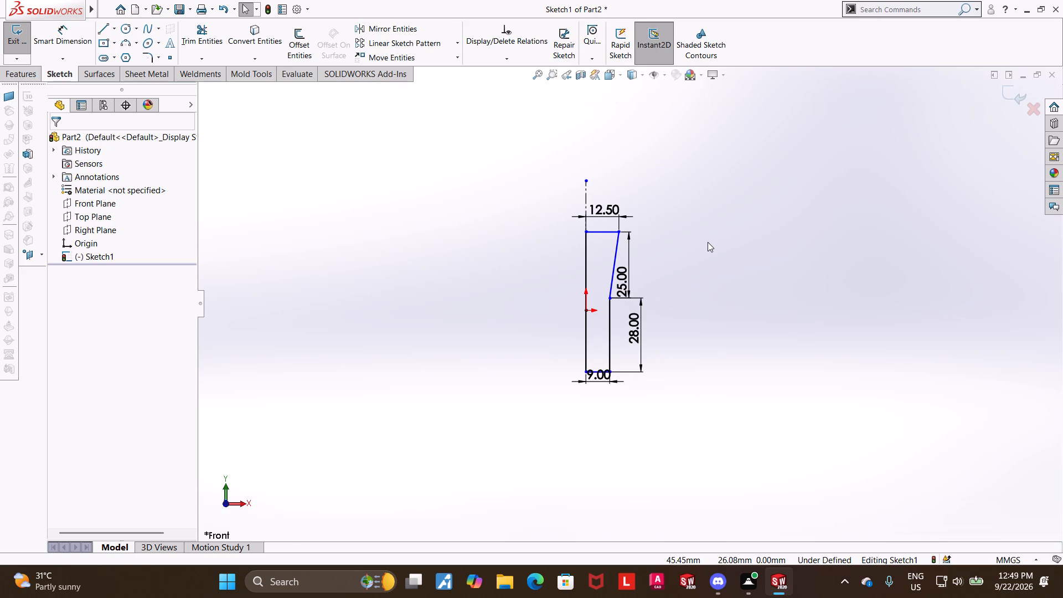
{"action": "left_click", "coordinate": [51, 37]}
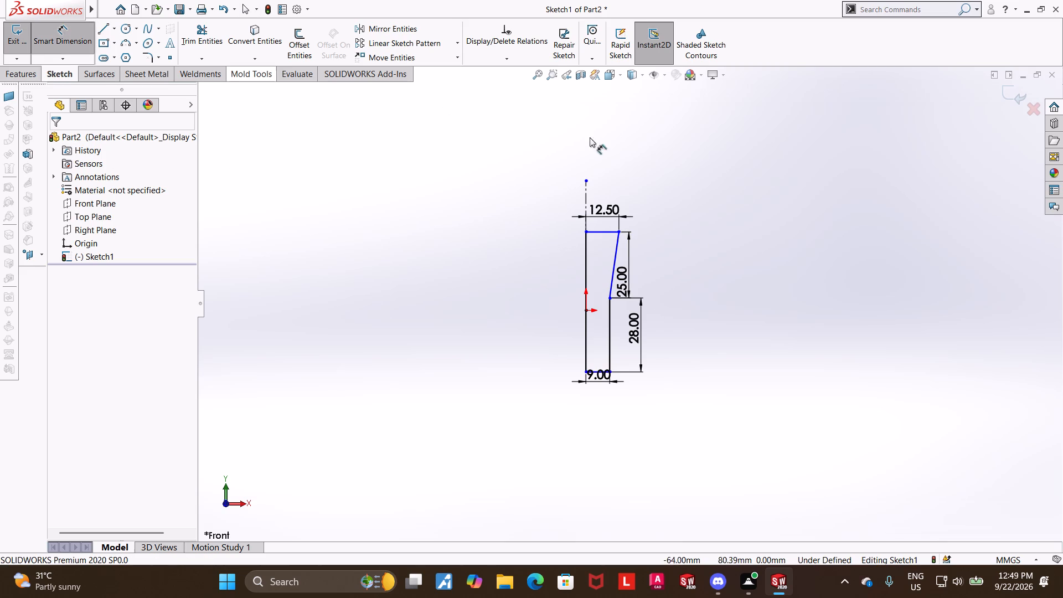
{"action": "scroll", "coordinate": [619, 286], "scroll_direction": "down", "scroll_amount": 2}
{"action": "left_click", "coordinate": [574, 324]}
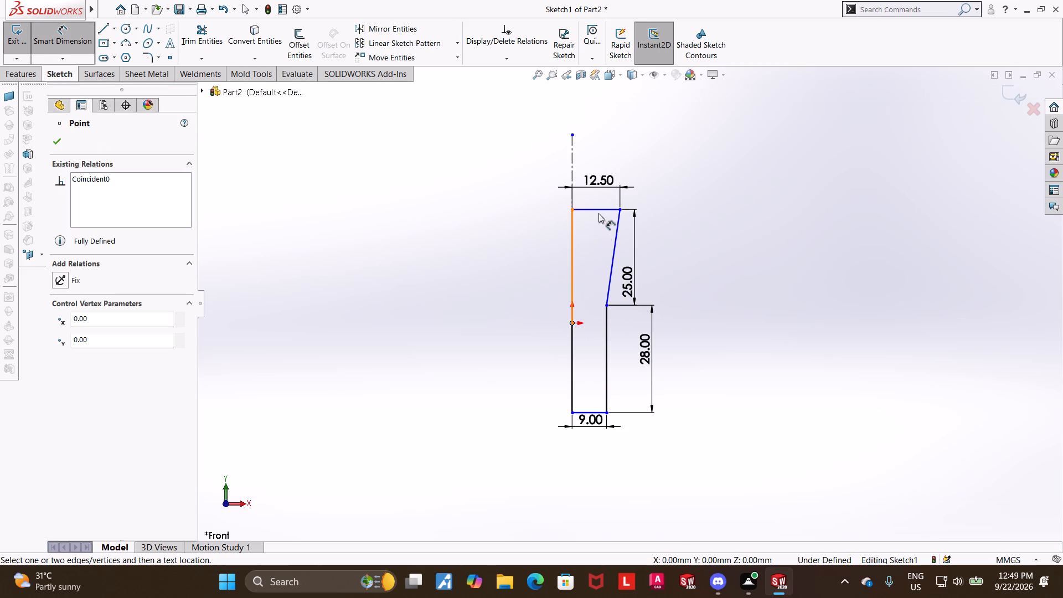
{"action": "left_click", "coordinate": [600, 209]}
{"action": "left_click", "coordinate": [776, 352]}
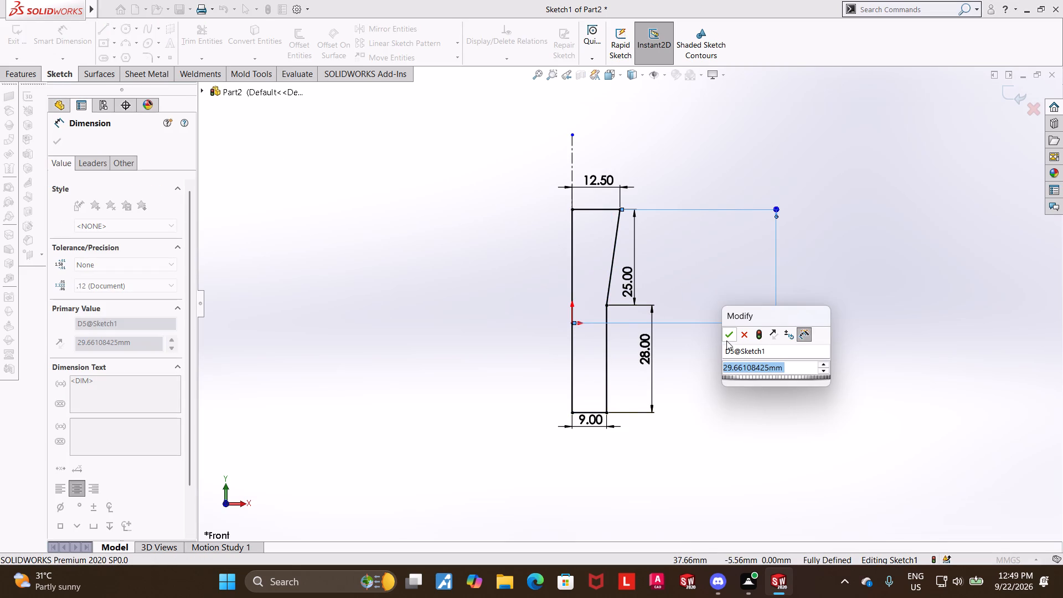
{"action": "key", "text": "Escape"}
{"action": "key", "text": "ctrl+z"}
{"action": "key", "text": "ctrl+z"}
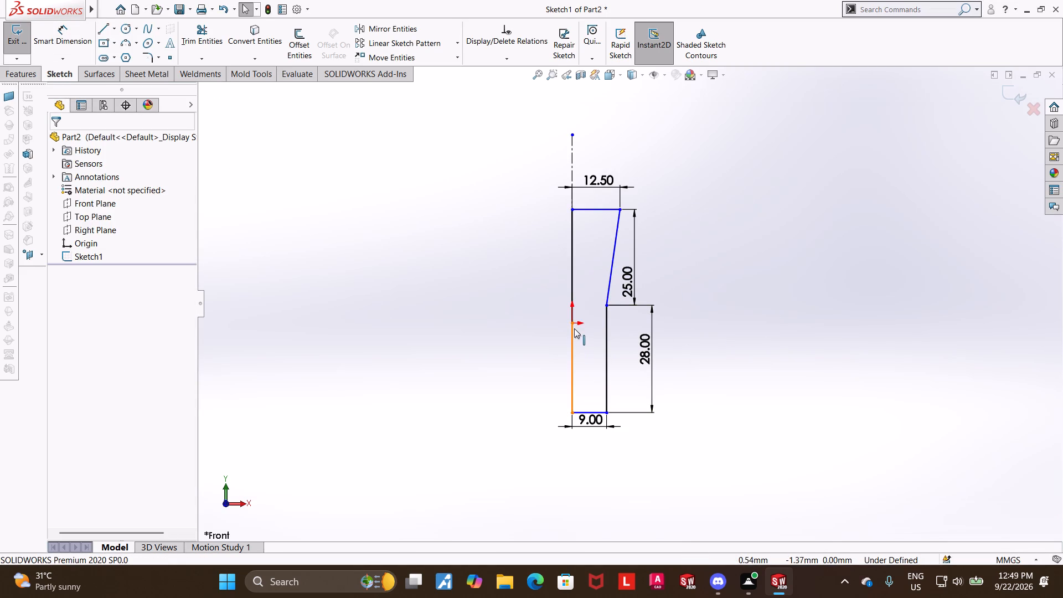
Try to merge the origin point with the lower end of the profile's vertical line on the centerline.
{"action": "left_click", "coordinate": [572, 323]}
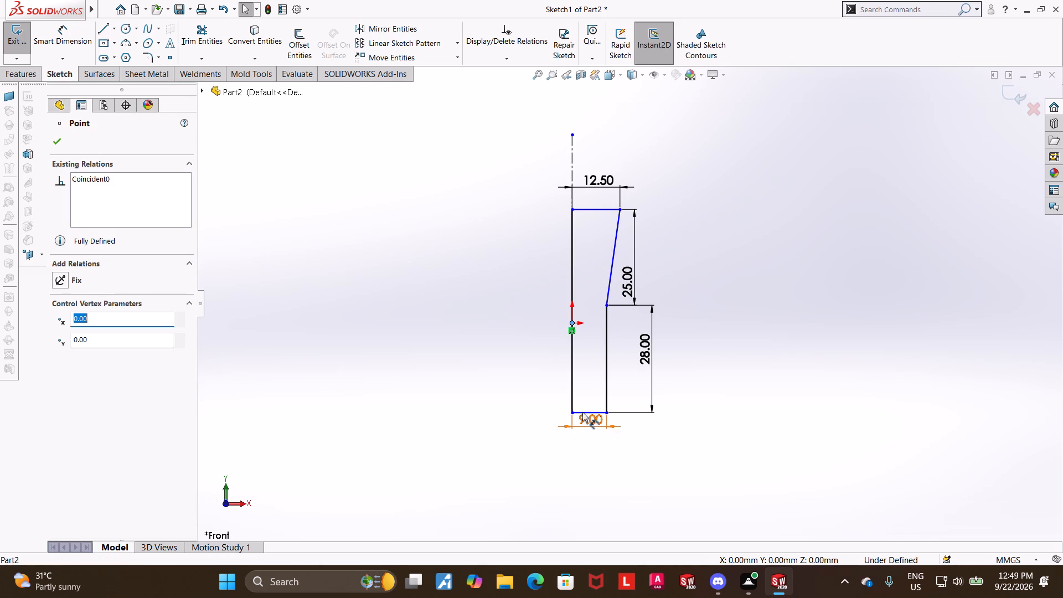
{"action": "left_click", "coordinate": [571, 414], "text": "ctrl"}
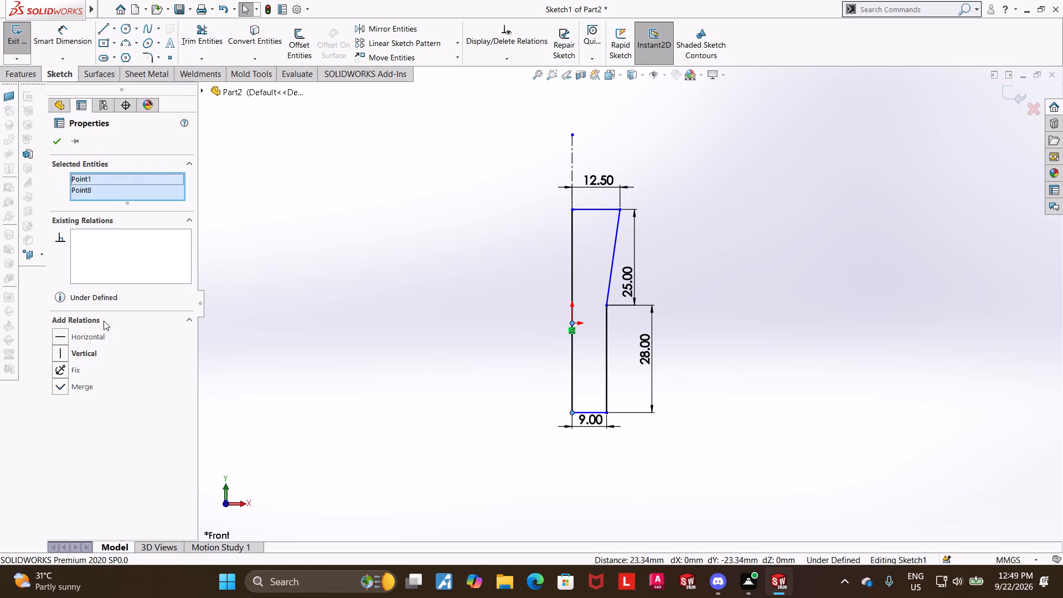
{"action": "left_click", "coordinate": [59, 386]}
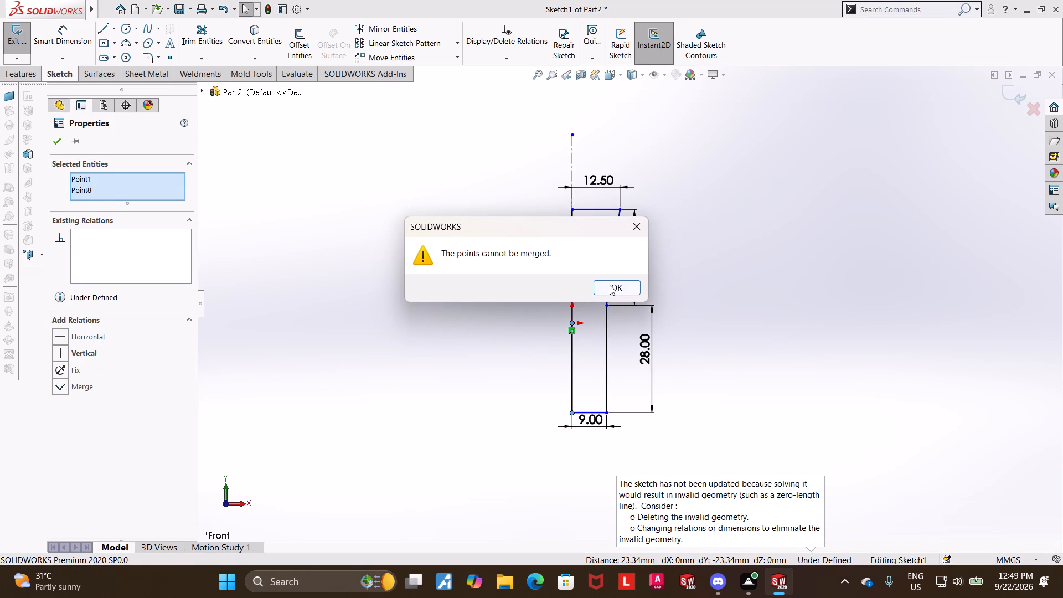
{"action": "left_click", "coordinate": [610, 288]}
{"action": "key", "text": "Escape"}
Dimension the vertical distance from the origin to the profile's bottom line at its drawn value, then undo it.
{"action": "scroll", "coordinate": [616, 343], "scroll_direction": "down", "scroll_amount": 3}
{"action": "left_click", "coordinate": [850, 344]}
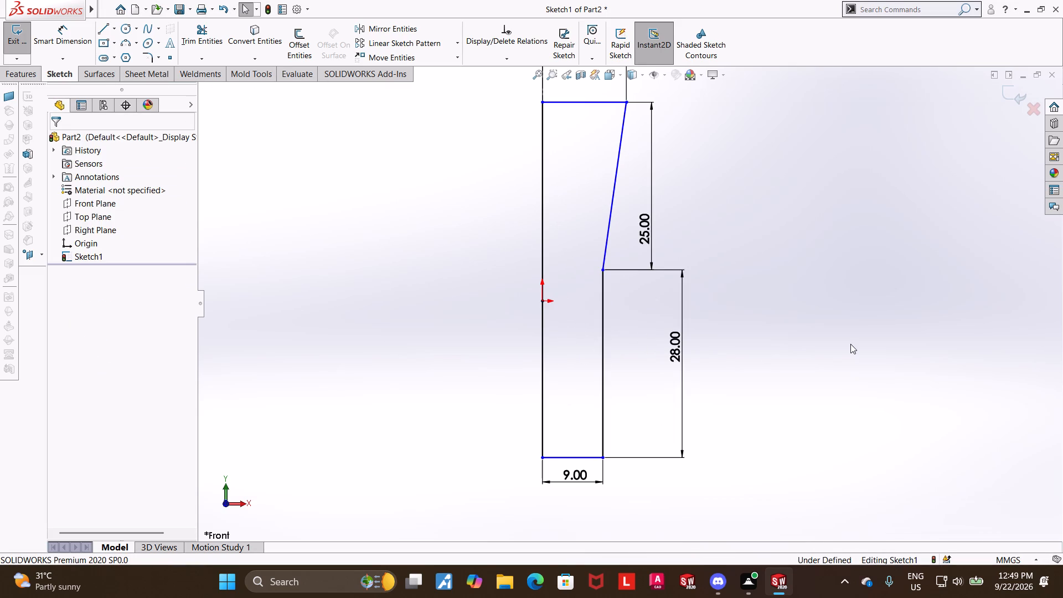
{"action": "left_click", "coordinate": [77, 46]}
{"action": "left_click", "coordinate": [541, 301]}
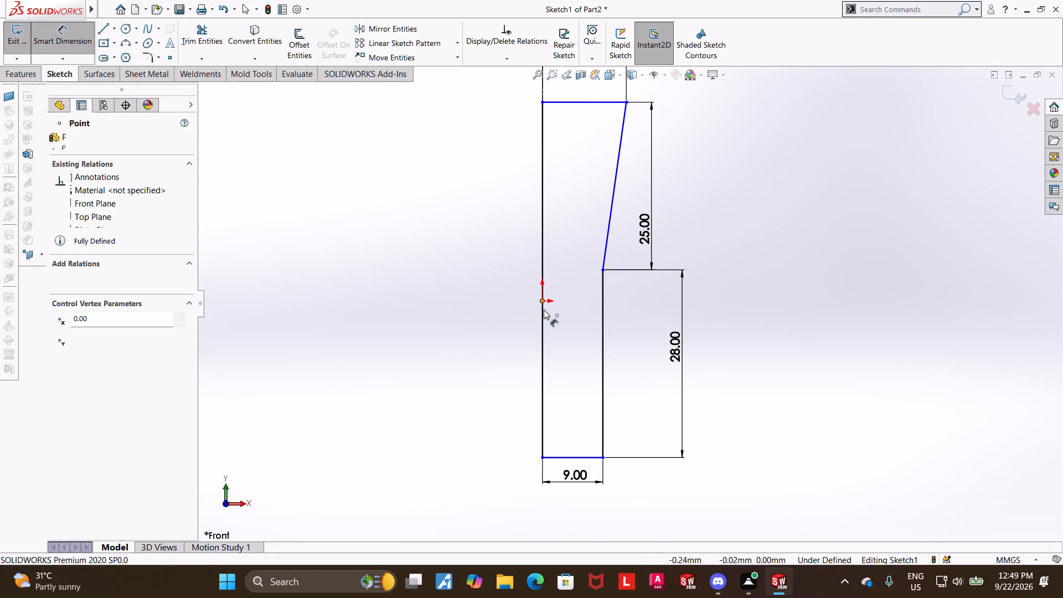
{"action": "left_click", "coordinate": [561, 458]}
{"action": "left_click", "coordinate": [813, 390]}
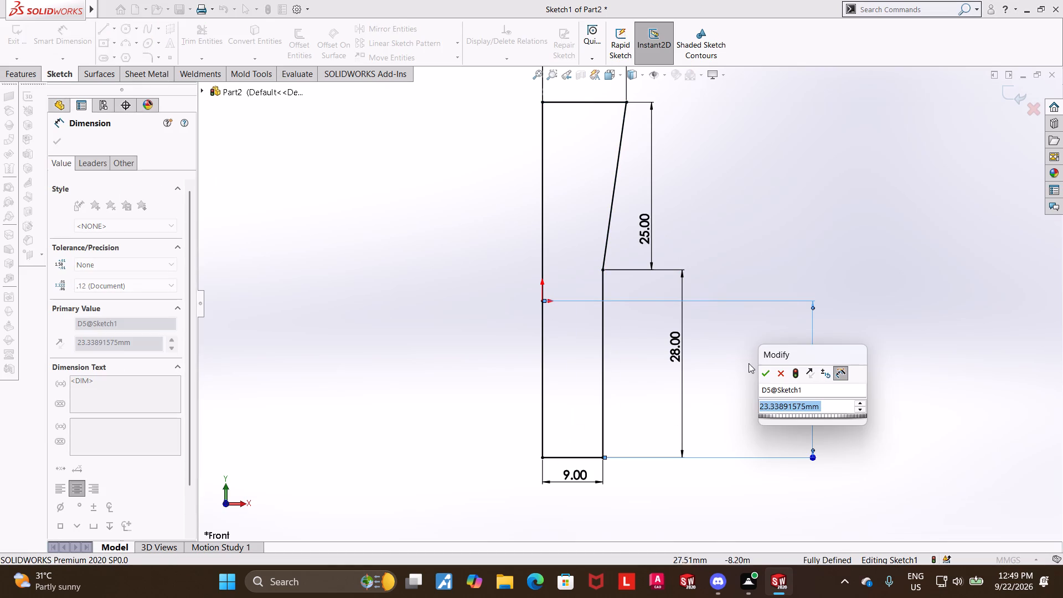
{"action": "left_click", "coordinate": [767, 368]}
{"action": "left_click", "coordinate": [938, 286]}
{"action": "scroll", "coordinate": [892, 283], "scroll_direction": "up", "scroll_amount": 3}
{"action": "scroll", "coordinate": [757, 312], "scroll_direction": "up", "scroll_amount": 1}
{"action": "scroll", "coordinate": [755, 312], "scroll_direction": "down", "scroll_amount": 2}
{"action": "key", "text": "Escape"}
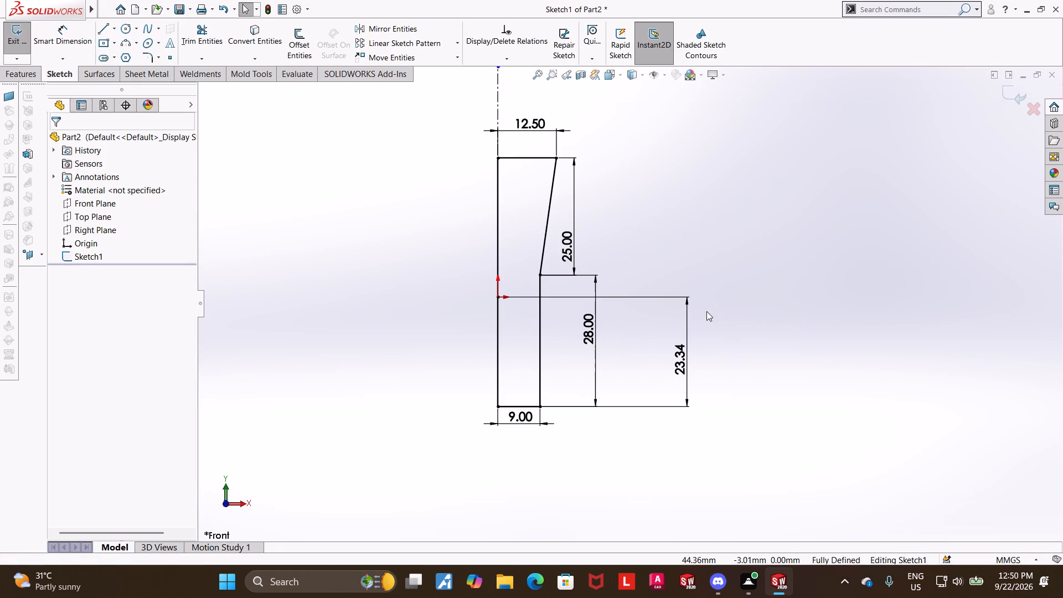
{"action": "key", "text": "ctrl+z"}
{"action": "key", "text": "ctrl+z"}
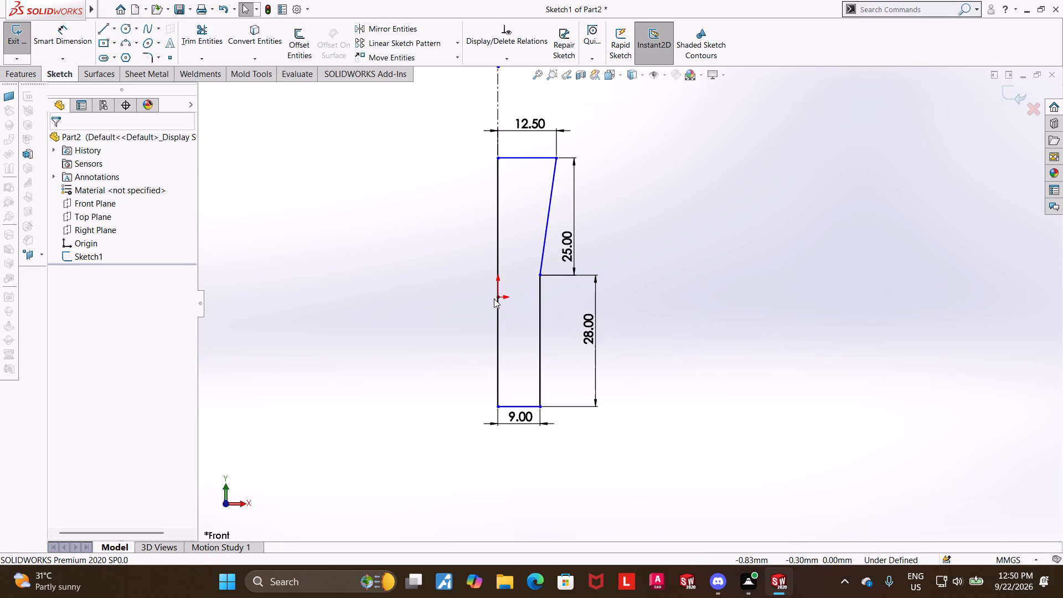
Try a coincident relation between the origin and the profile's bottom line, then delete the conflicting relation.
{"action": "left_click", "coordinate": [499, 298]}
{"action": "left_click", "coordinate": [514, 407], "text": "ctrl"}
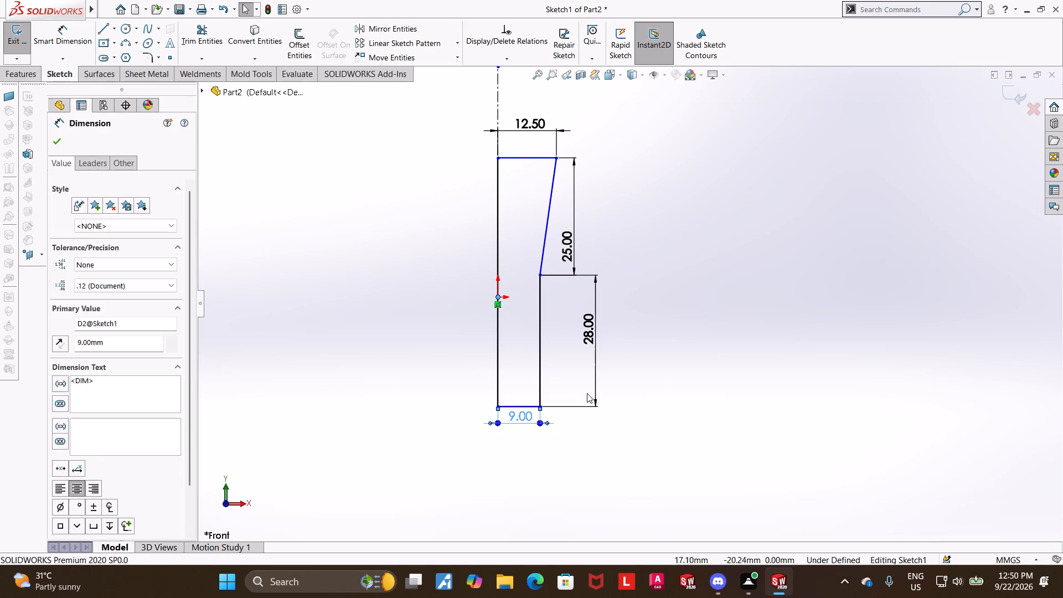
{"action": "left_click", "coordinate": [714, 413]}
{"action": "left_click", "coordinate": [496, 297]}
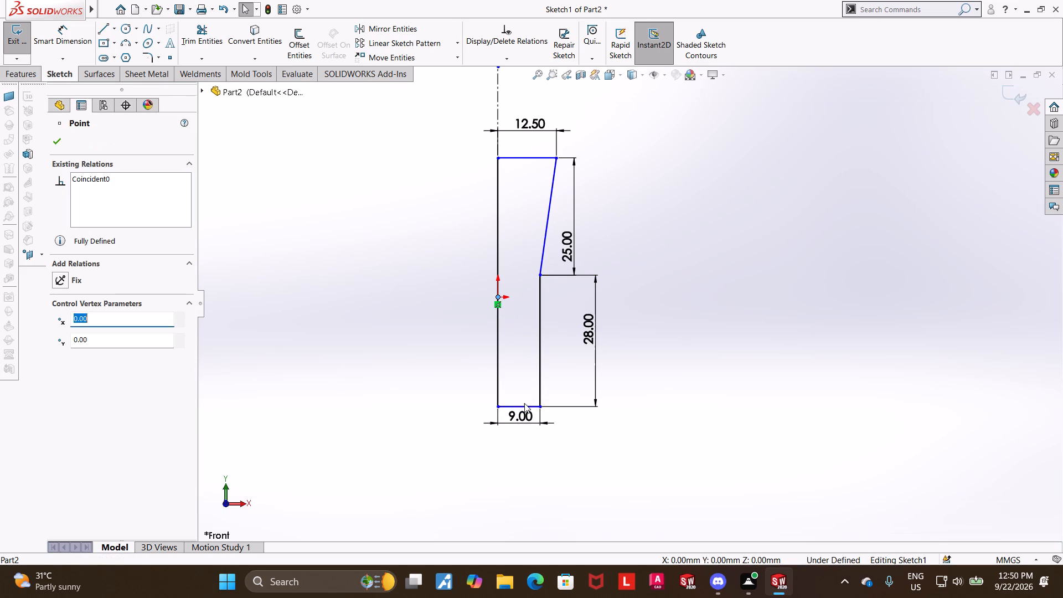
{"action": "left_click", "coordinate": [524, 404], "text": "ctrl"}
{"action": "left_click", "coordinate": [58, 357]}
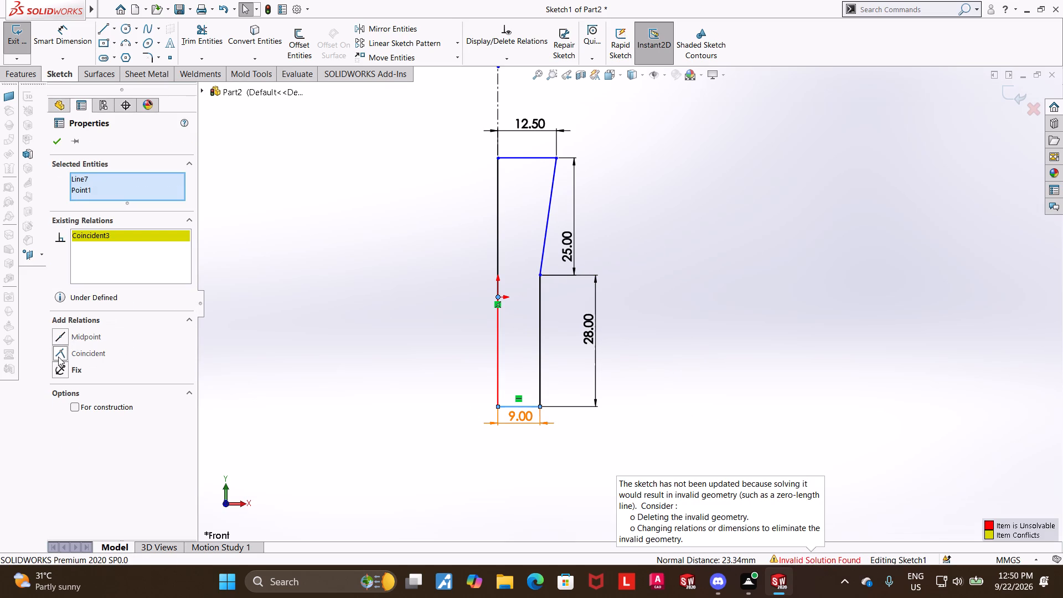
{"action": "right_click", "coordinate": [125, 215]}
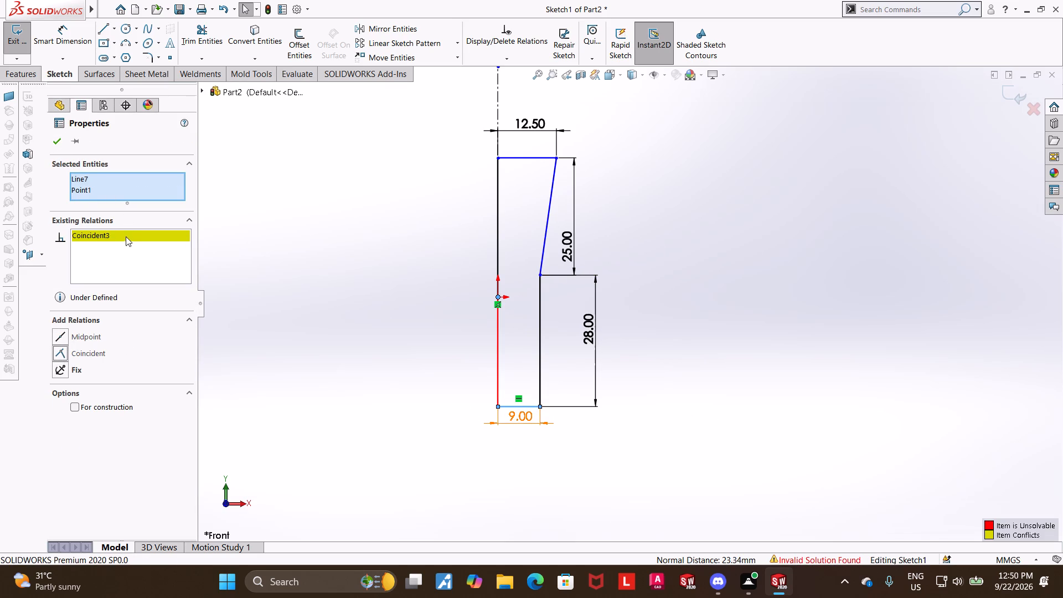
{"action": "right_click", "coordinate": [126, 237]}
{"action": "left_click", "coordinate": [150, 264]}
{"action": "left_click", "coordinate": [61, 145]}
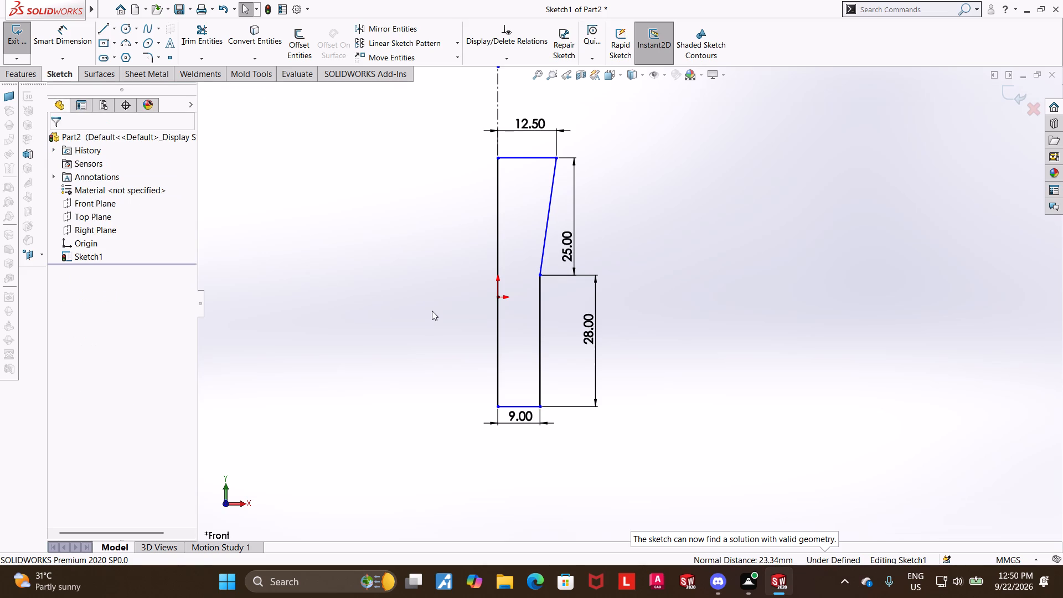
Dimension the vertical distance from the origin to the profile's bottom line, accepting the value as drawn.
{"action": "key", "text": "Escape"}
{"action": "left_click", "coordinate": [69, 43]}
{"action": "left_click", "coordinate": [497, 297]}
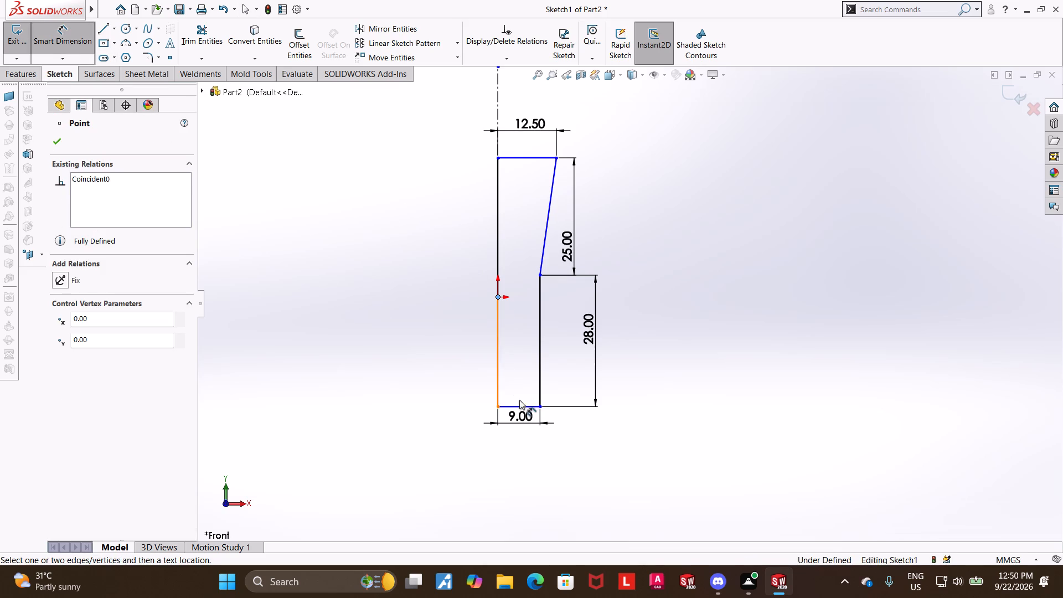
{"action": "left_click", "coordinate": [523, 405]}
{"action": "left_click", "coordinate": [716, 379]}
{"action": "left_click", "coordinate": [666, 360]}
{"action": "left_click", "coordinate": [863, 288]}
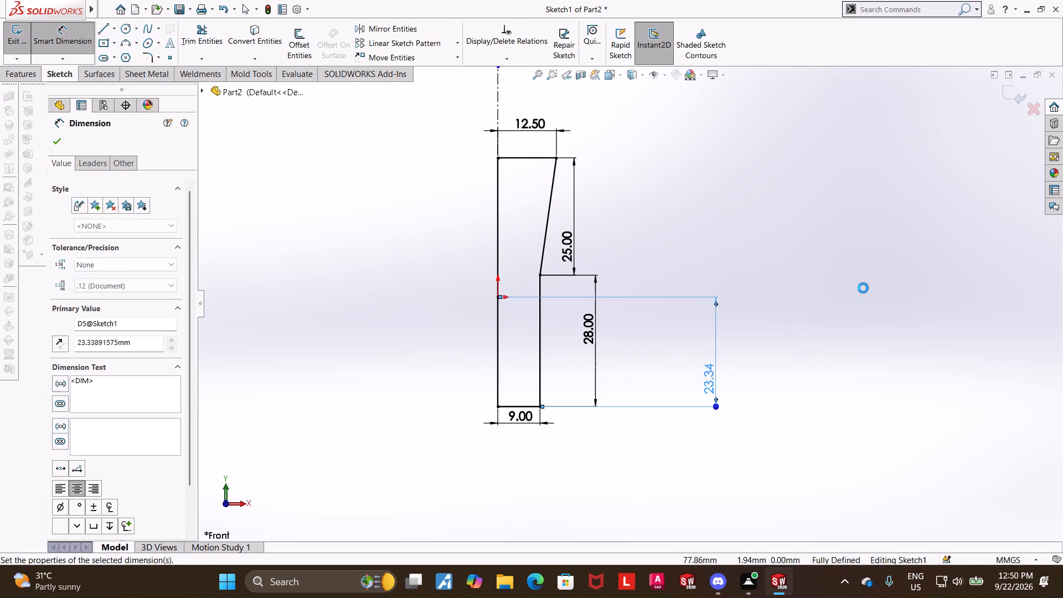
Extend the vertical centerline by moving its upper endpoint straight up, well above the profile's top line.
{"action": "scroll", "coordinate": [778, 256], "scroll_direction": "up", "scroll_amount": 1}
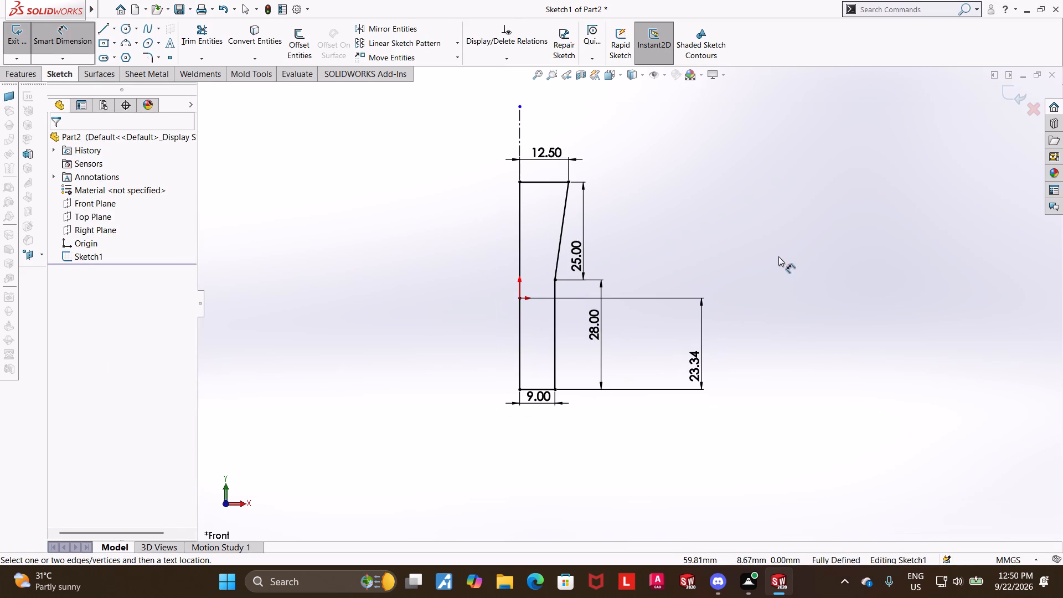
{"action": "scroll", "coordinate": [675, 134], "scroll_direction": "down", "scroll_amount": 2}
{"action": "scroll", "coordinate": [437, 124], "scroll_direction": "down", "scroll_amount": 3}
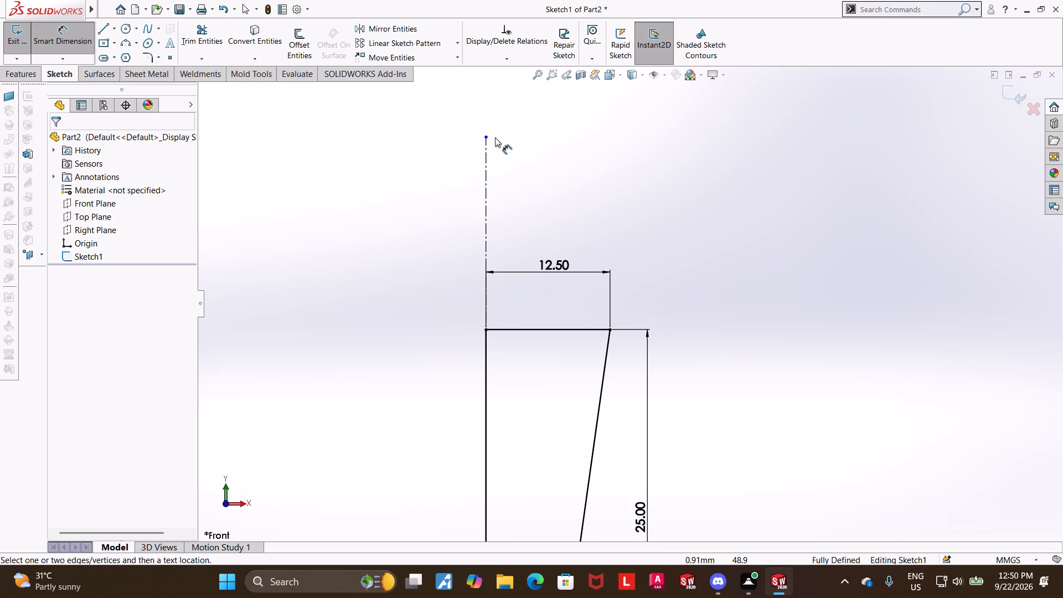
{"action": "left_click_drag", "start_coordinate": [486, 137], "coordinate": [488, 91]}
{"action": "scroll", "coordinate": [499, 143], "scroll_direction": "up", "scroll_amount": 6}
{"action": "scroll", "coordinate": [567, 194], "scroll_direction": "down", "scroll_amount": 4}
{"action": "left_click", "coordinate": [632, 343]}
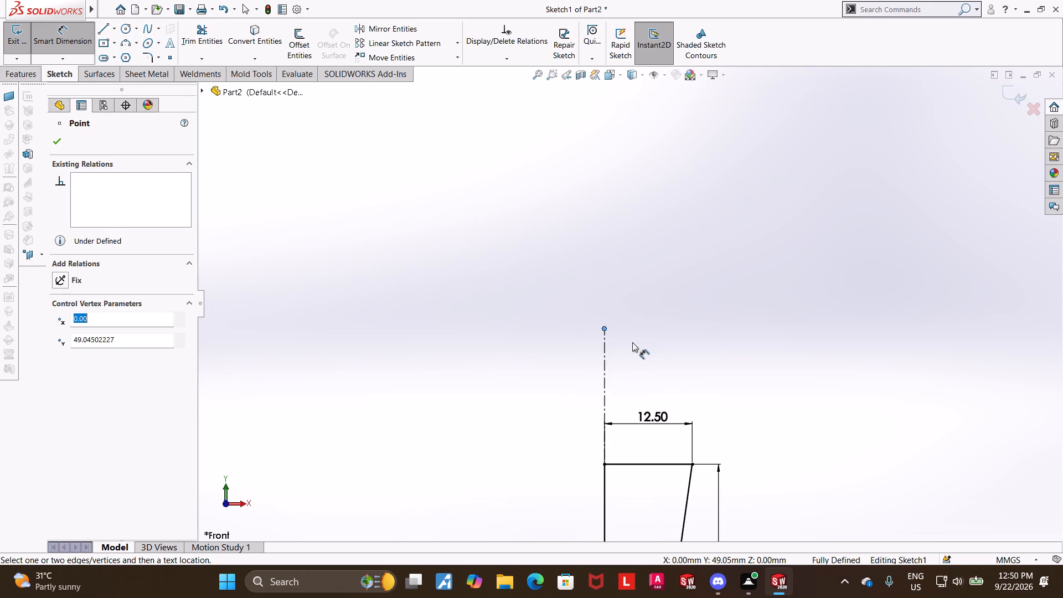
{"action": "left_click_drag", "start_coordinate": [605, 330], "coordinate": [601, 227]}
{"action": "left_click", "coordinate": [868, 313]}
{"action": "left_click", "coordinate": [698, 335]}
{"action": "left_click_drag", "start_coordinate": [602, 330], "coordinate": [616, 183]}
{"action": "left_click", "coordinate": [734, 285]}
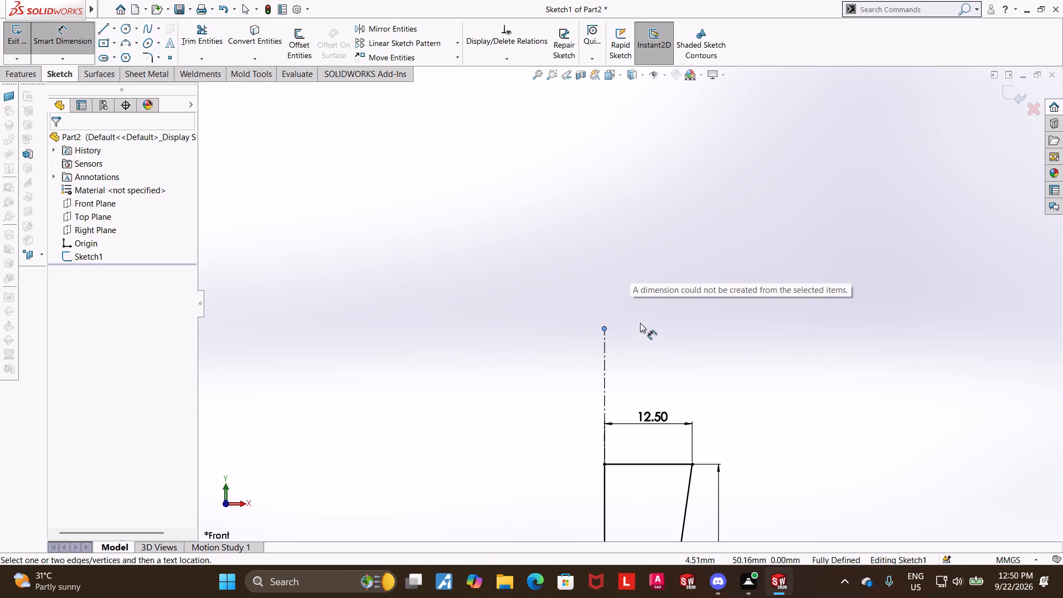
{"action": "scroll", "coordinate": [651, 327], "scroll_direction": "up", "scroll_amount": 5}
{"action": "scroll", "coordinate": [652, 331], "scroll_direction": "down", "scroll_amount": 5}
{"action": "left_click", "coordinate": [640, 274]}
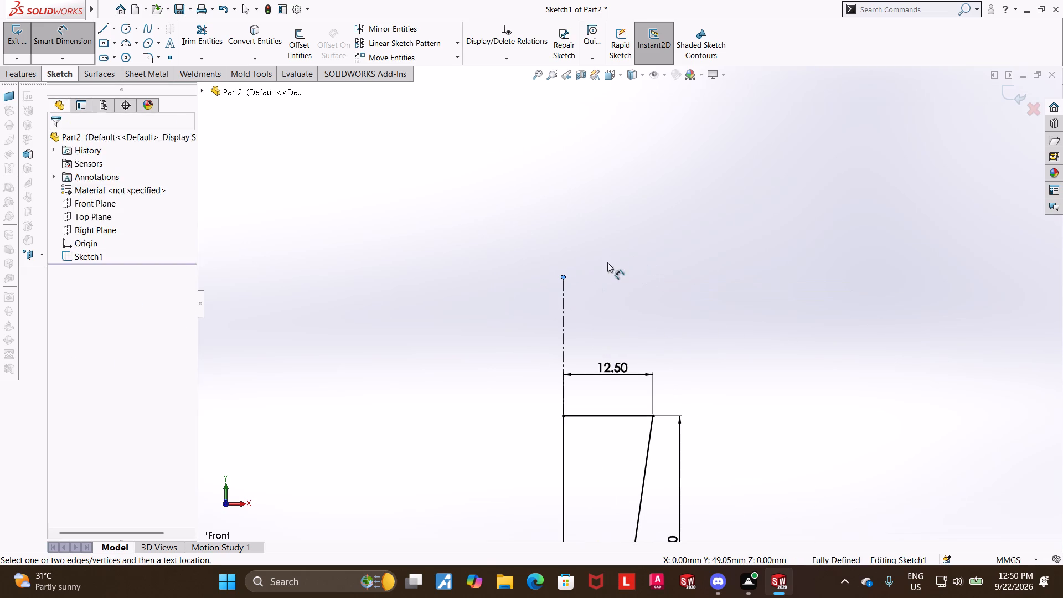
{"action": "key", "text": "Escape"}
{"action": "left_click", "coordinate": [60, 34]}
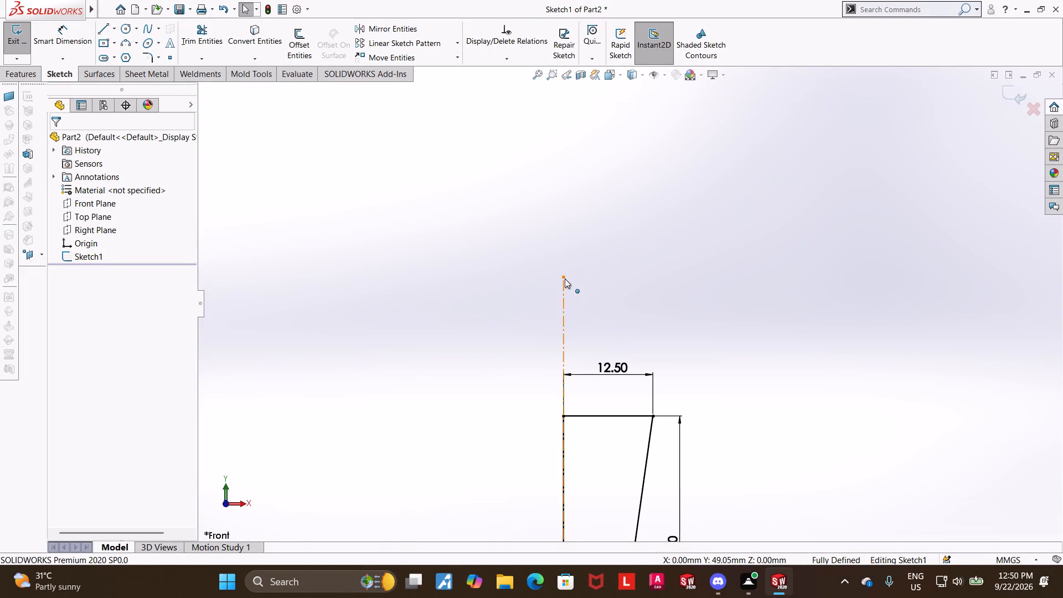
{"action": "left_click_drag", "start_coordinate": [565, 279], "coordinate": [572, 118]}
{"action": "left_click", "coordinate": [751, 239]}
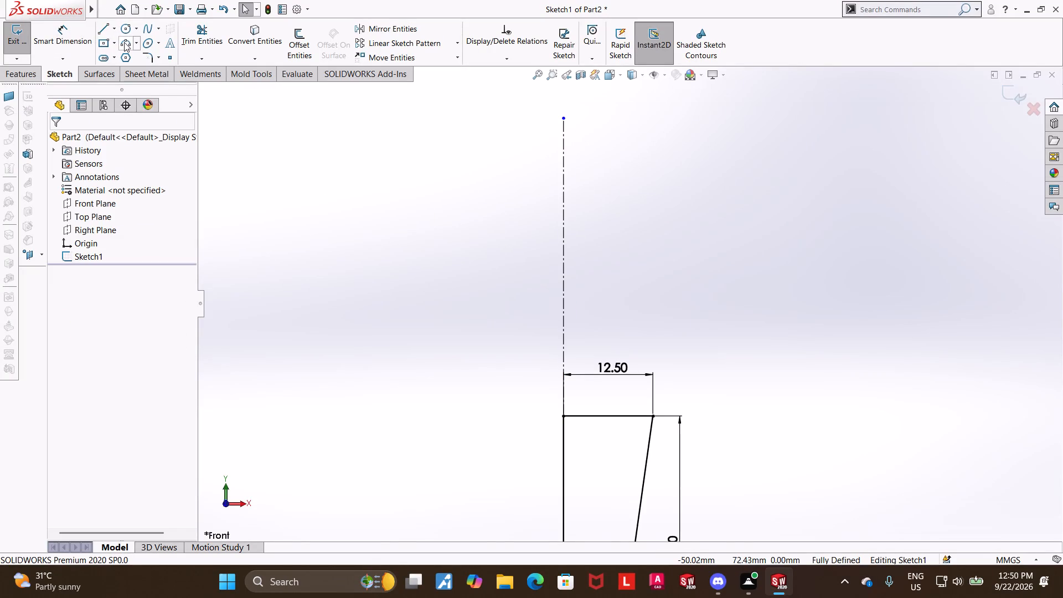
Sketch a circle with a radius of about 13 mm, centred on the centerline above the profile's top line.
{"action": "left_click", "coordinate": [125, 44]}
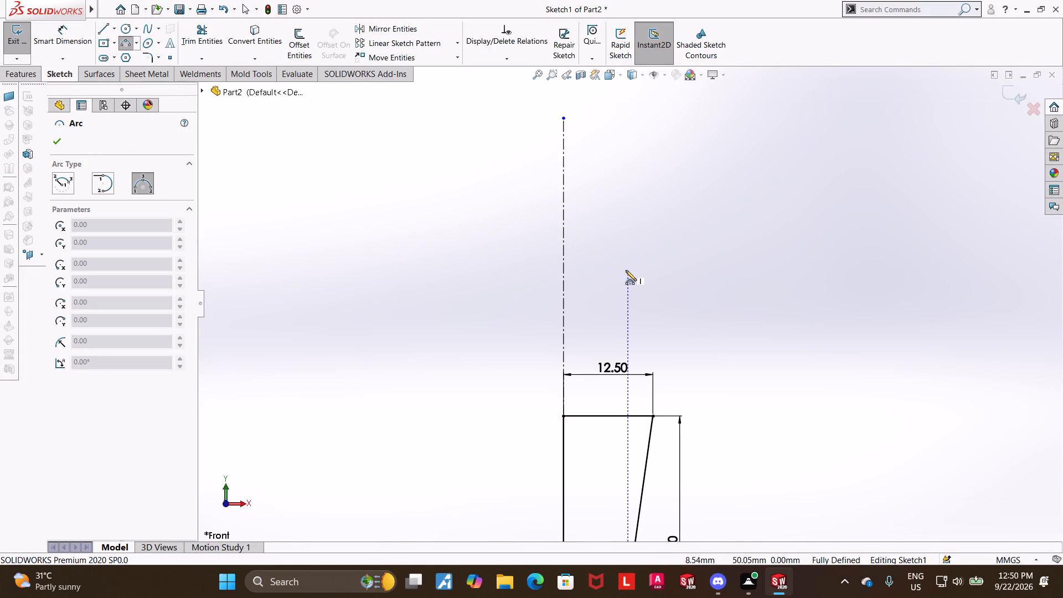
{"action": "key", "text": "Escape"}
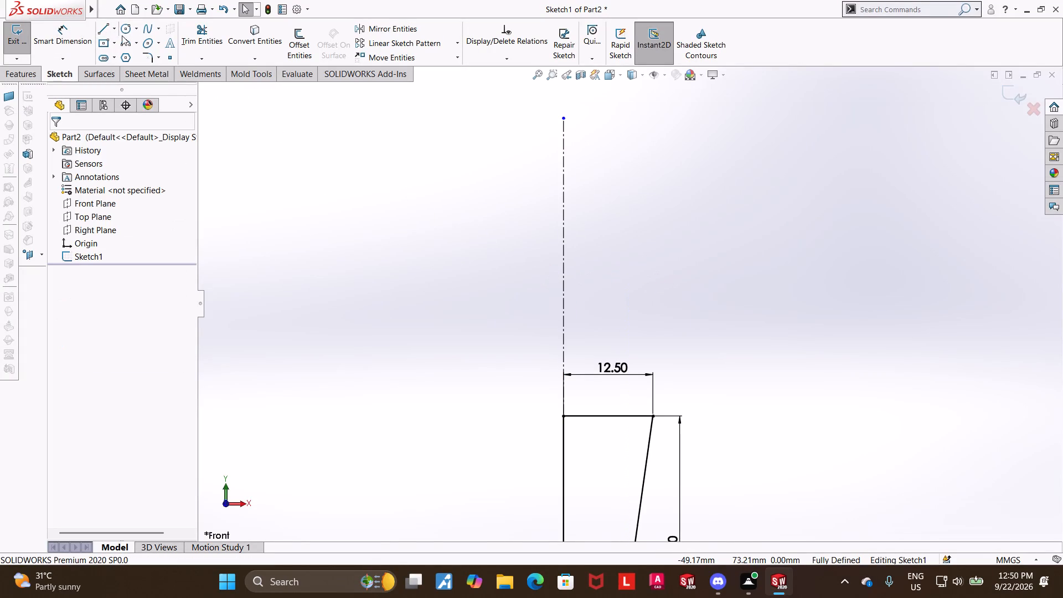
{"action": "double_click", "coordinate": [122, 35]}
{"action": "left_click", "coordinate": [561, 296]}
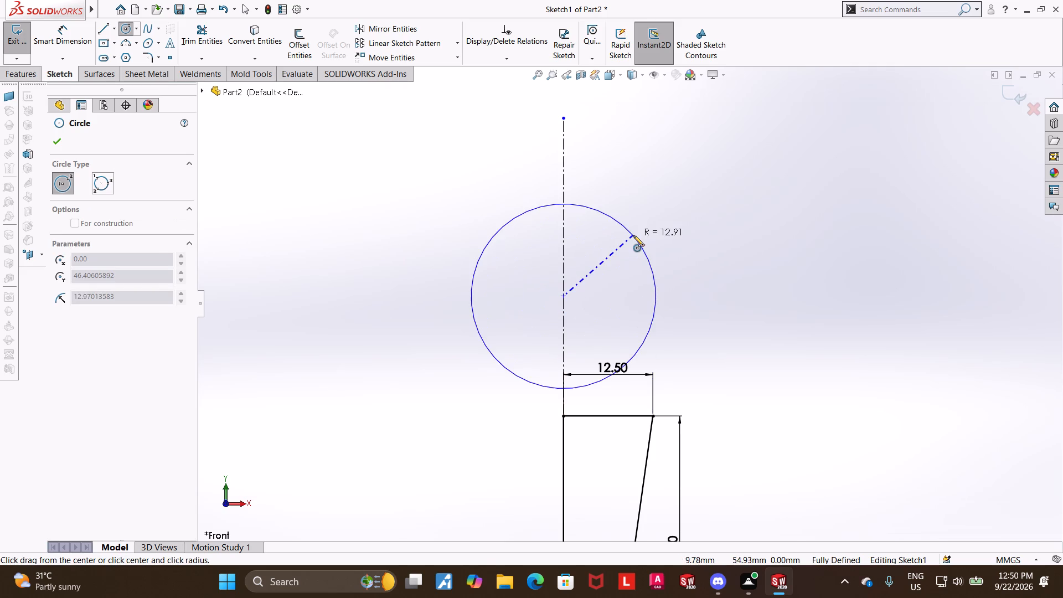
{"action": "left_click", "coordinate": [633, 235]}
{"action": "key", "text": "Escape"}
Dimension the circle's diameter as 20 mm.
{"action": "left_click", "coordinate": [72, 48]}
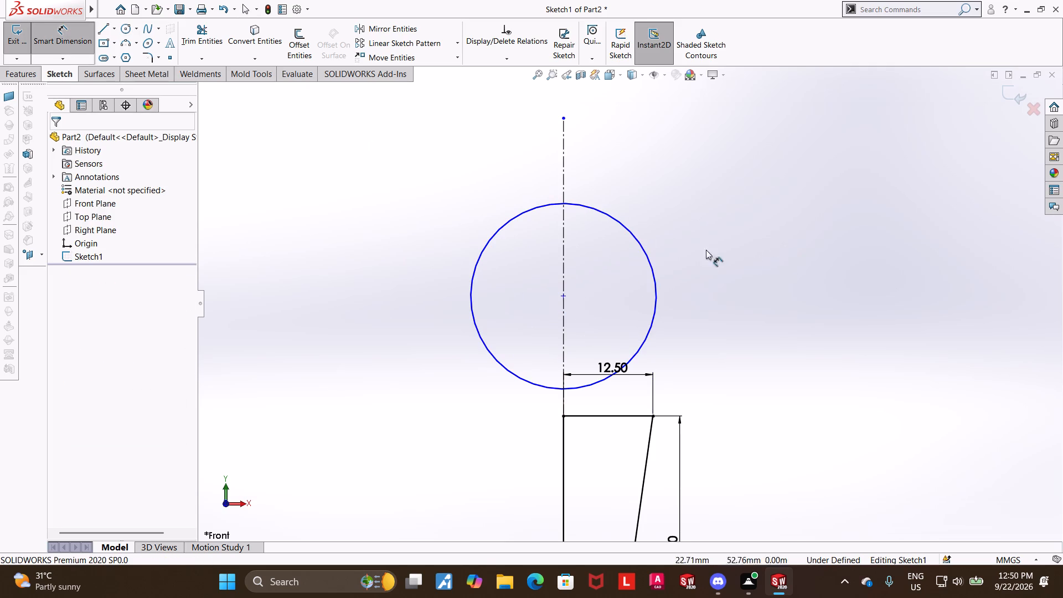
{"action": "left_click", "coordinate": [636, 241]}
{"action": "left_click", "coordinate": [698, 218]}
{"action": "type", "text": "20"}
{"action": "key", "text": "Return"}
{"action": "key", "text": "Escape"}
{"action": "key", "text": "Escape"}
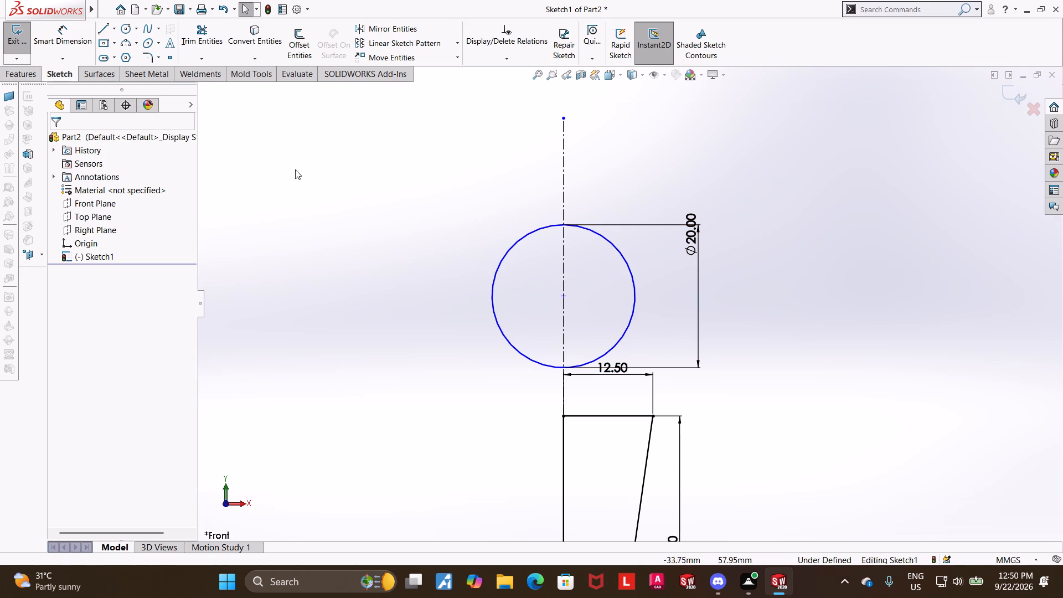
Trim away the half of the circle on the side of the centerline opposite the profile.
{"action": "left_click", "coordinate": [182, 36]}
{"action": "left_click_drag", "start_coordinate": [549, 296], "coordinate": [403, 331]}
{"action": "key", "text": "Escape"}
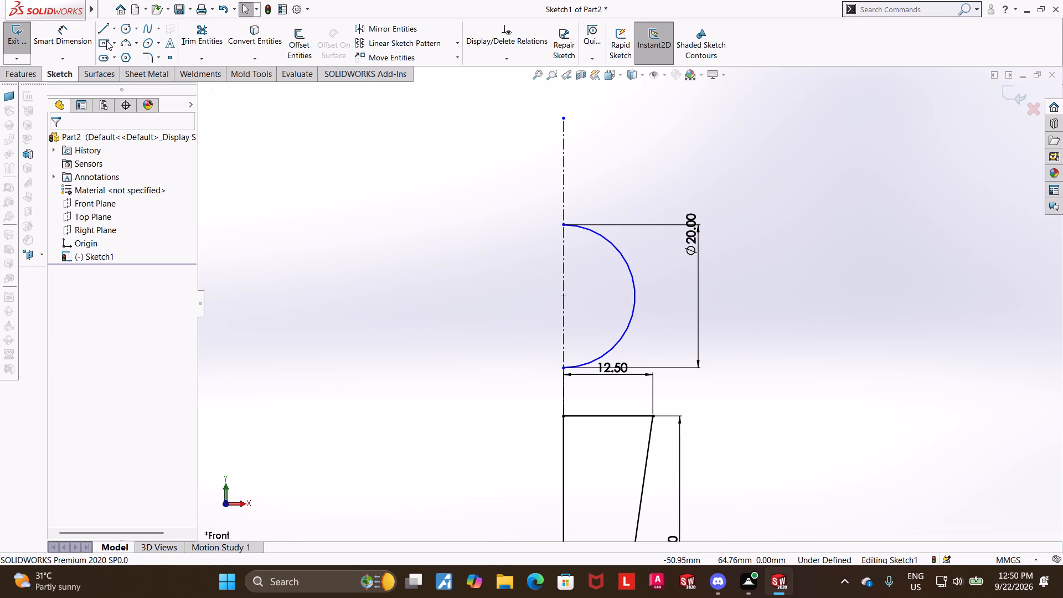
Sketch a three-point arc from the lower part of the 20 mm arc down to the profile's top line, curving toward the centerline.
{"action": "left_click", "coordinate": [122, 45]}
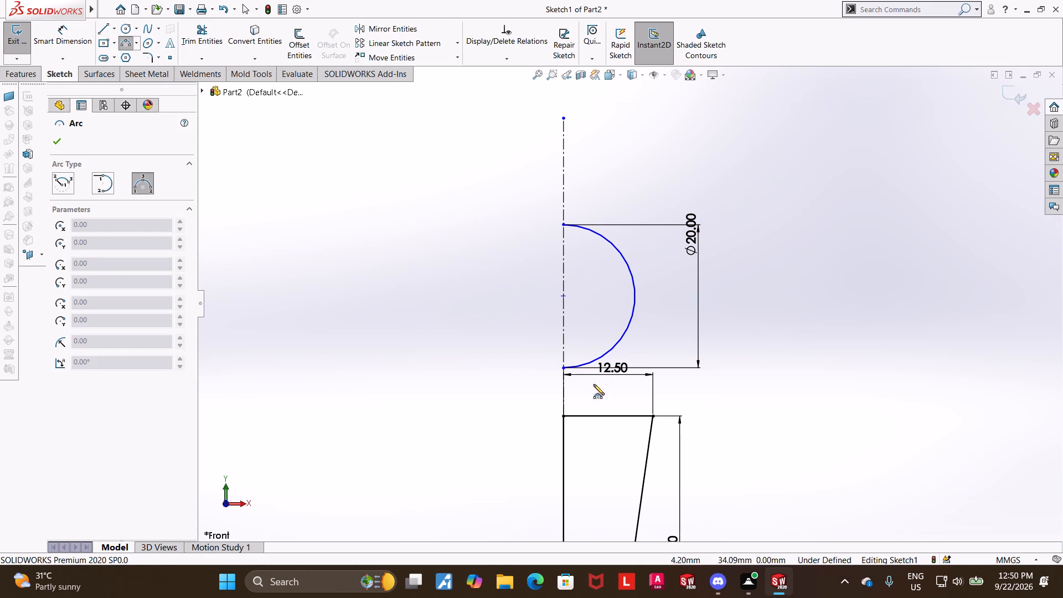
{"action": "left_click", "coordinate": [592, 359]}
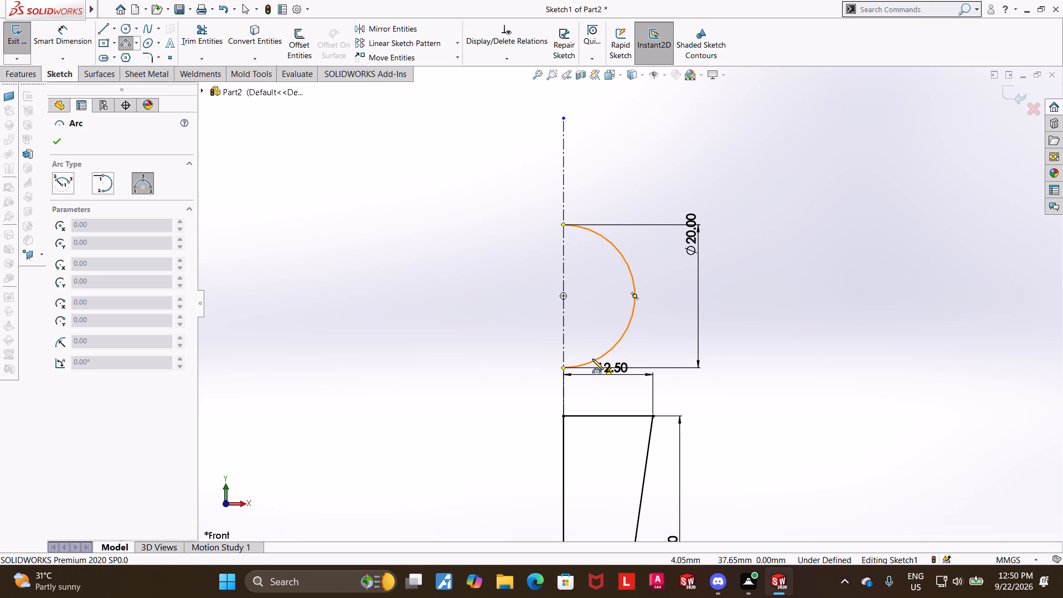
{"action": "left_click", "coordinate": [627, 419]}
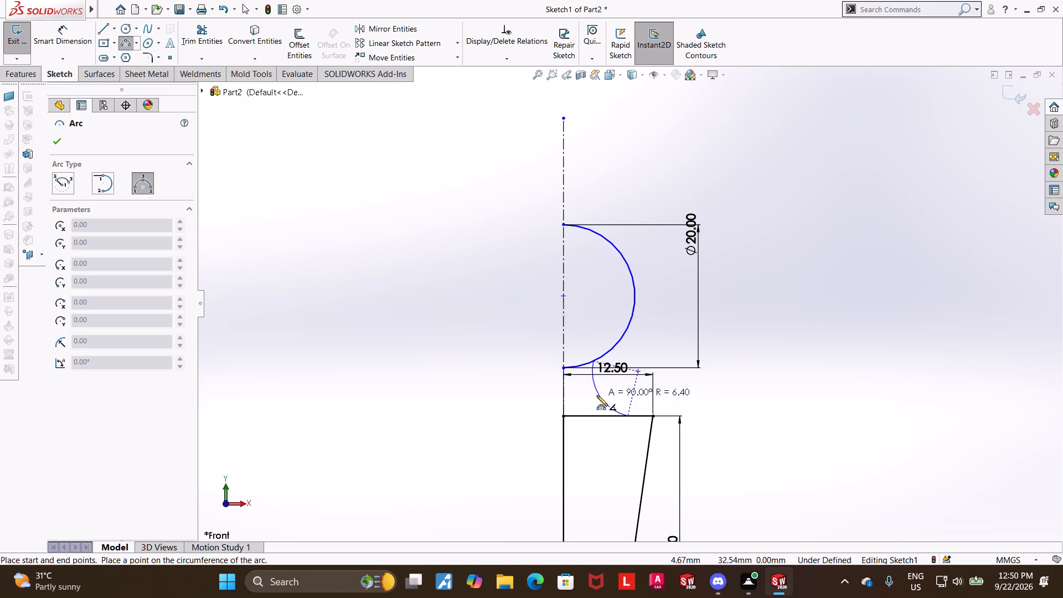
{"action": "left_click", "coordinate": [603, 394]}
{"action": "key", "text": "Escape"}
{"action": "key", "text": "Escape"}
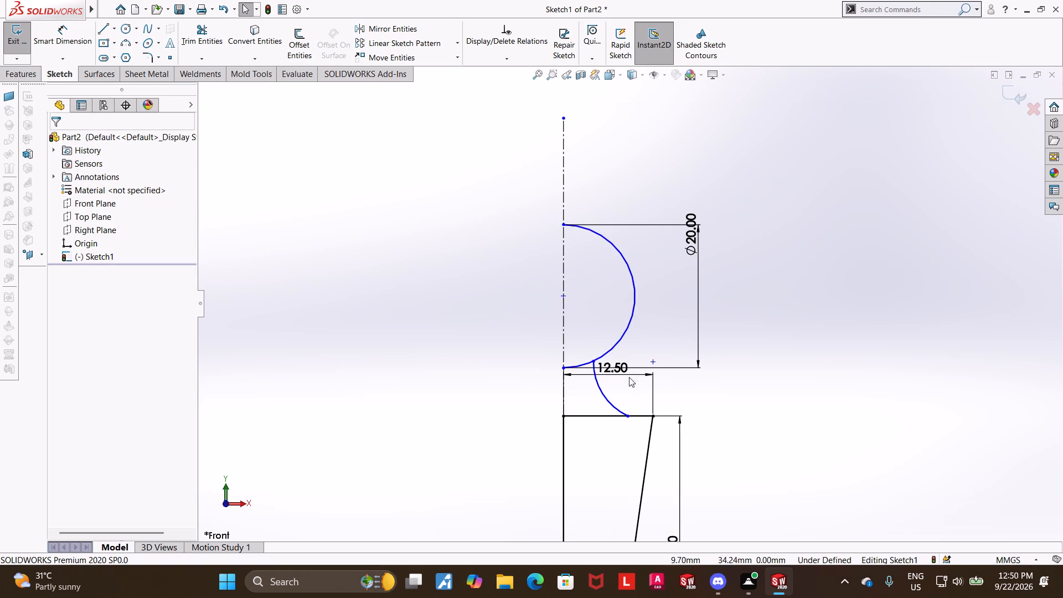
{"action": "key", "text": "Escape"}
Add a tangent relation between the 20 mm arc and the new neck arc.
{"action": "left_click", "coordinate": [610, 352]}
{"action": "left_click", "coordinate": [600, 389], "text": "ctrl"}
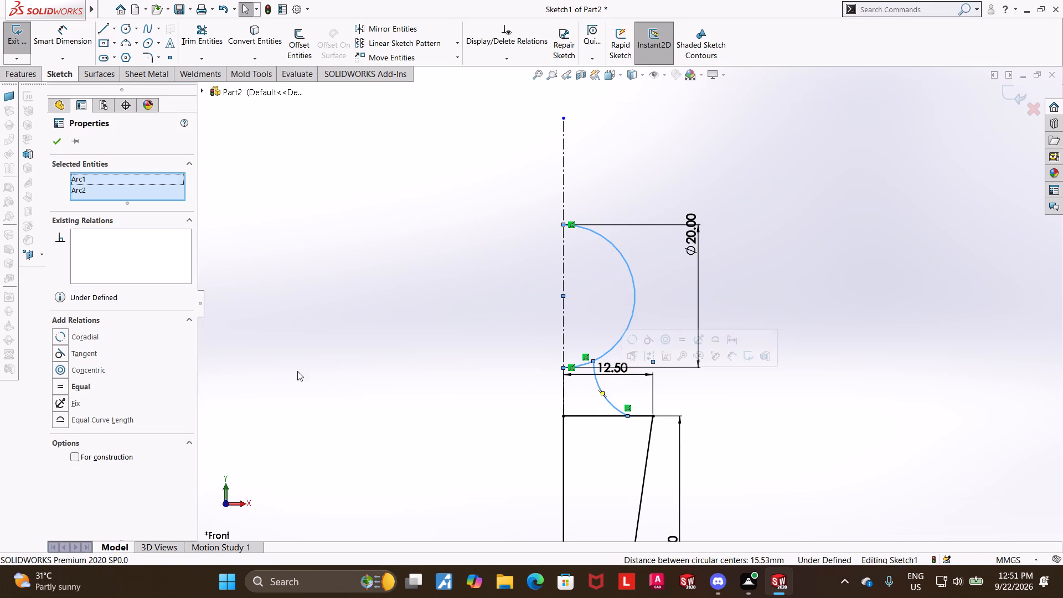
{"action": "left_click", "coordinate": [62, 355]}
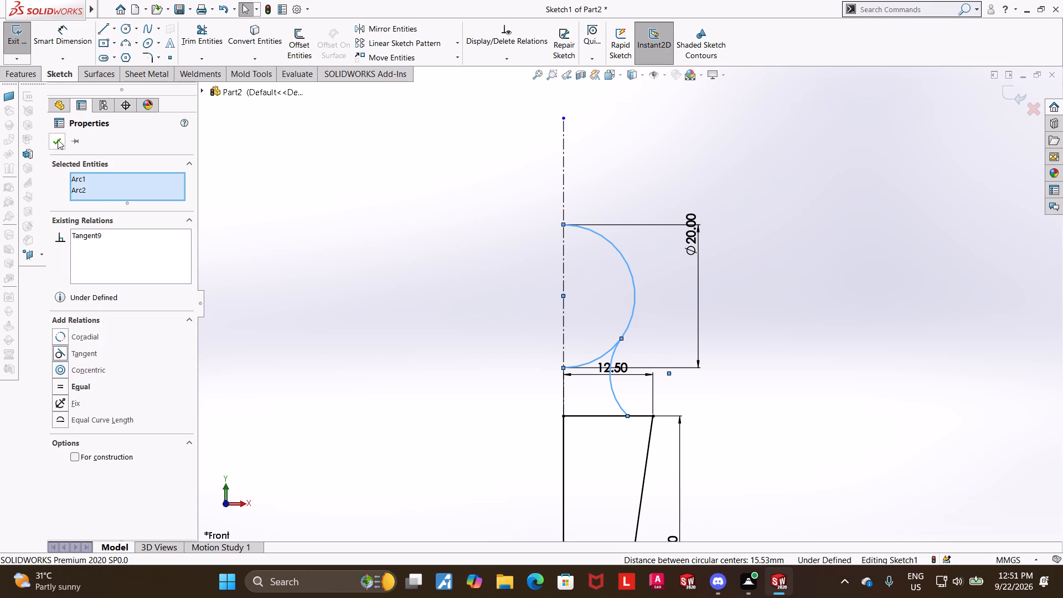
{"action": "left_click", "coordinate": [57, 139]}
{"action": "scroll", "coordinate": [749, 336], "scroll_direction": "down", "scroll_amount": 2}
{"action": "key", "text": "Escape"}
{"action": "key", "text": "Escape"}
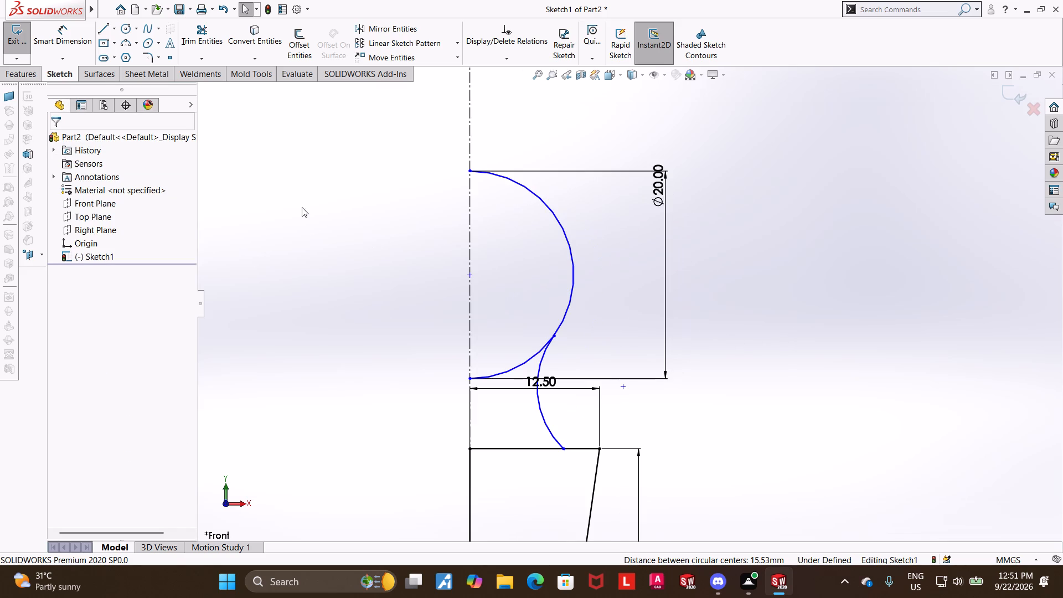
Dimension the neck arc's radius as 6 mm.
{"action": "left_click", "coordinate": [47, 37]}
{"action": "left_click", "coordinate": [541, 411]}
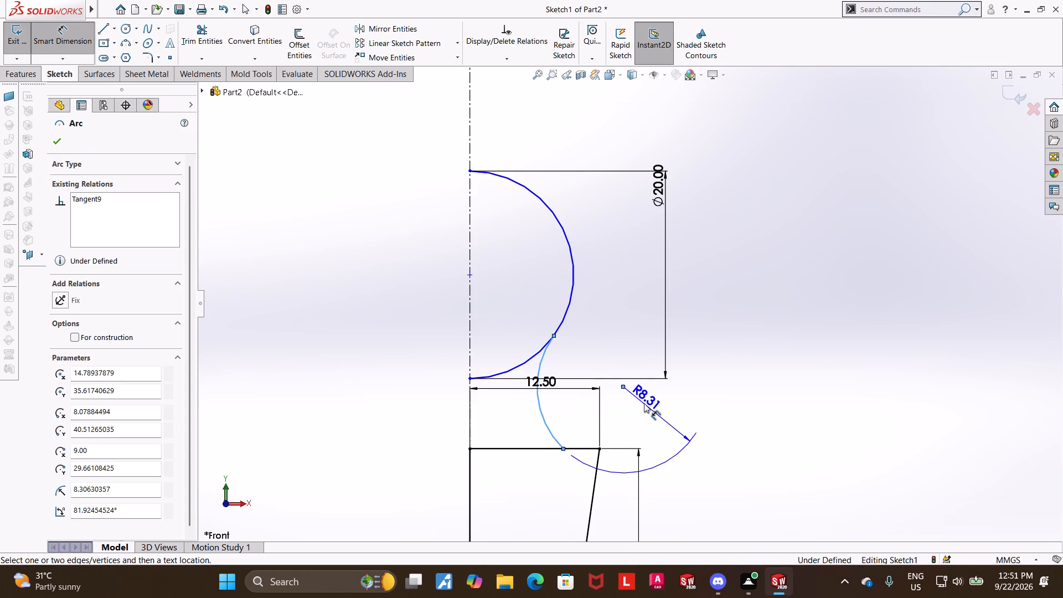
{"action": "left_click", "coordinate": [576, 405]}
{"action": "key", "text": "6"}
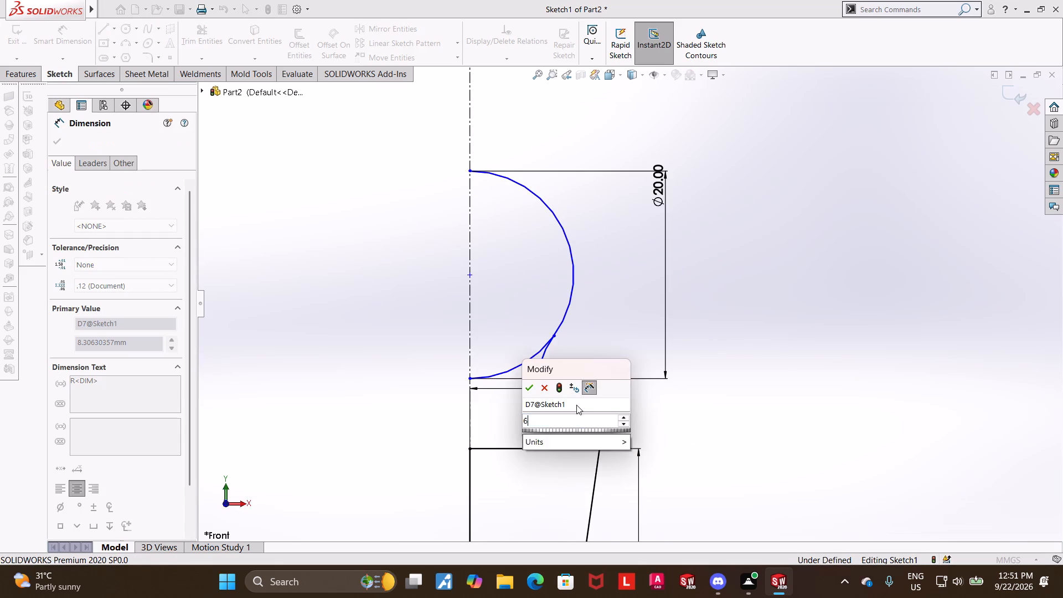
{"action": "key", "text": "Return"}
{"action": "key", "text": "Escape"}
{"action": "key", "text": "Escape"}
Trim away the lower piece of the 20 mm arc between the neck arc and the centerline.
{"action": "left_click", "coordinate": [209, 30]}
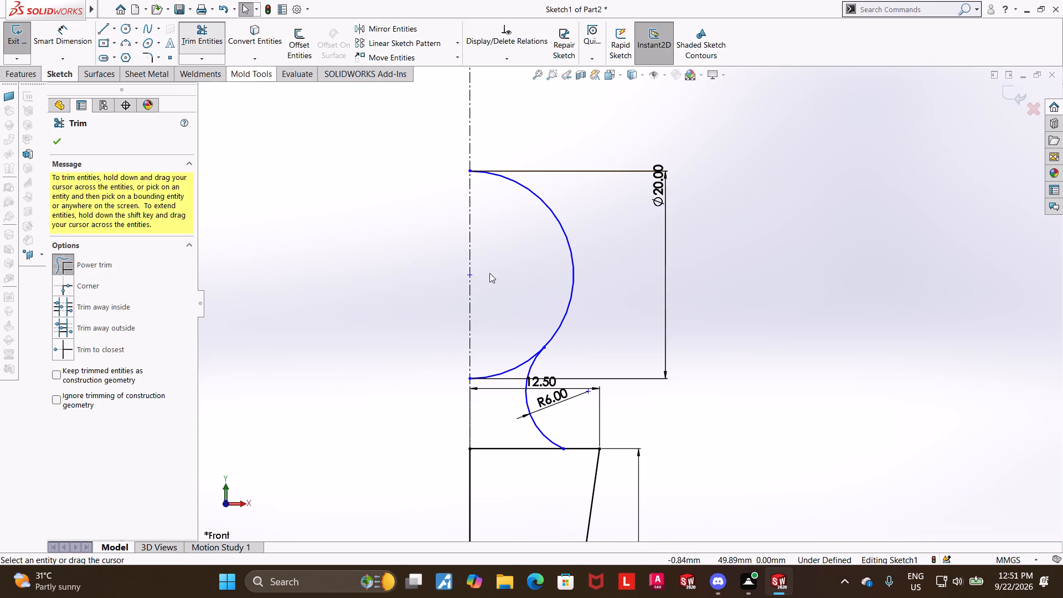
{"action": "left_click_drag", "start_coordinate": [505, 304], "coordinate": [489, 390]}
{"action": "key", "text": "Escape"}
Draw a vertical line along the centerline from the top end of the 20 mm arc to the inner end of the profile's top line.
{"action": "left_click", "coordinate": [109, 29]}
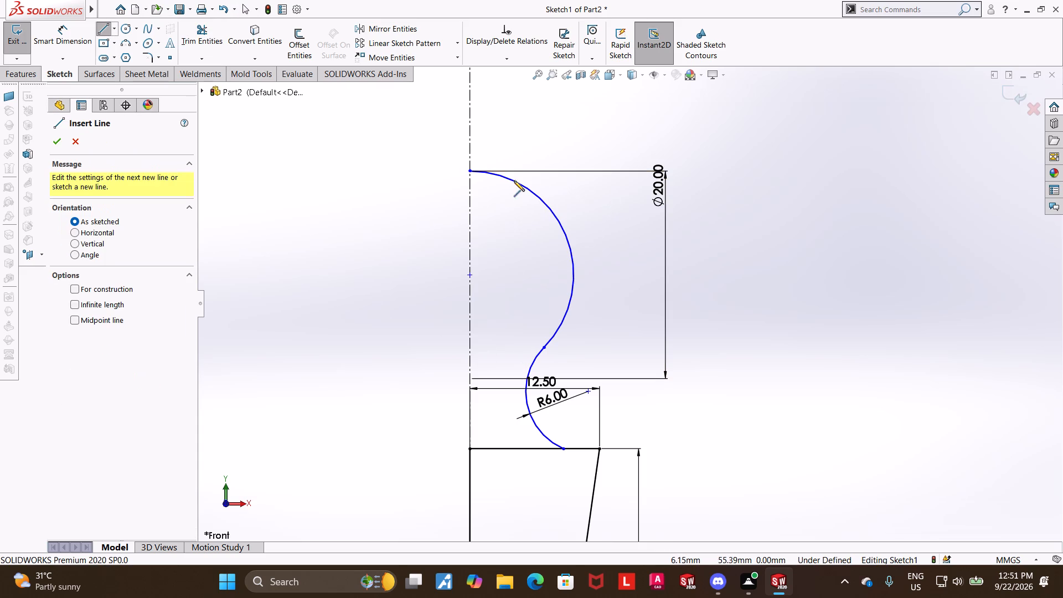
{"action": "left_click", "coordinate": [471, 170]}
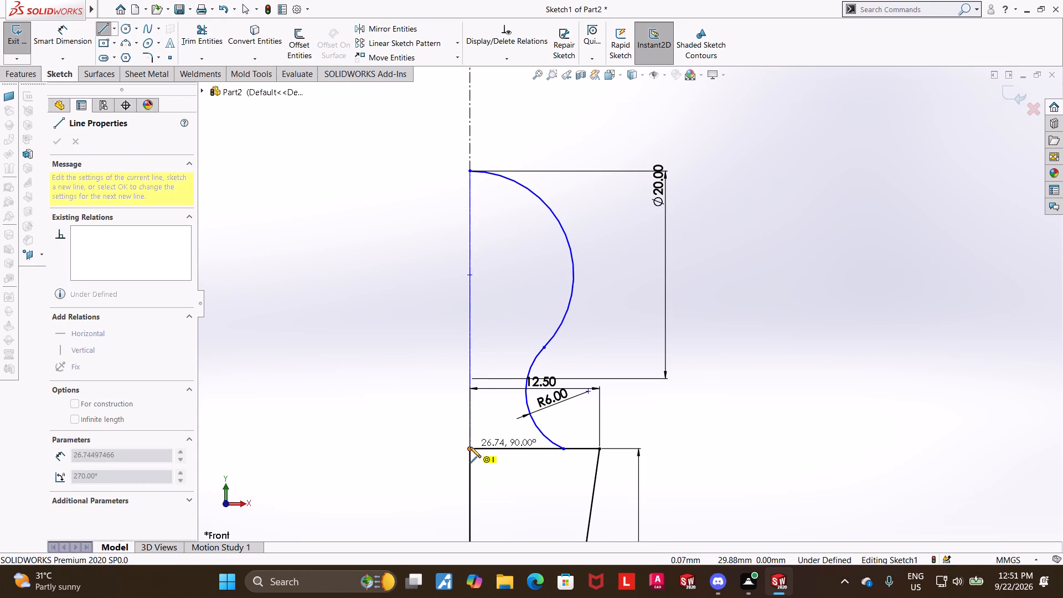
{"action": "left_click", "coordinate": [470, 447]}
{"action": "key", "text": "Escape"}
{"action": "key", "text": "Escape"}
{"action": "key", "text": "Escape"}
Trim away the part of the horizontal top line between the centerline and the neck arc.
{"action": "left_click", "coordinate": [193, 33]}
{"action": "left_click_drag", "start_coordinate": [499, 410], "coordinate": [503, 458]}
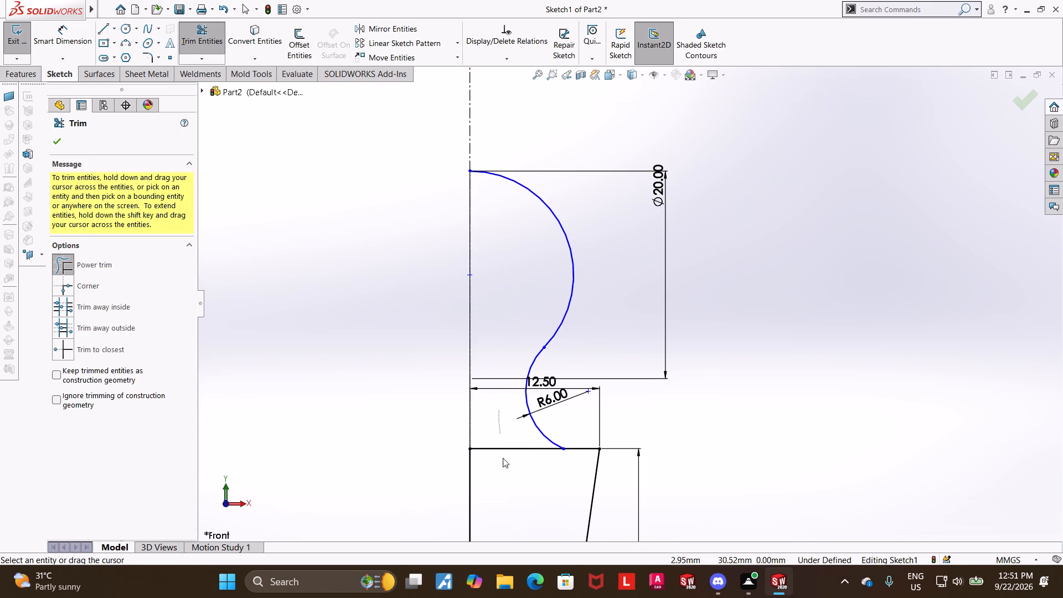
{"action": "left_click_drag", "start_coordinate": [503, 458], "coordinate": [507, 505]}
{"action": "key", "text": "Escape"}
{"action": "key", "text": "Escape"}
{"action": "scroll", "coordinate": [646, 424], "scroll_direction": "up", "scroll_amount": 6}
{"action": "scroll", "coordinate": [709, 381], "scroll_direction": "down", "scroll_amount": 4}
{"action": "key", "text": "Escape"}
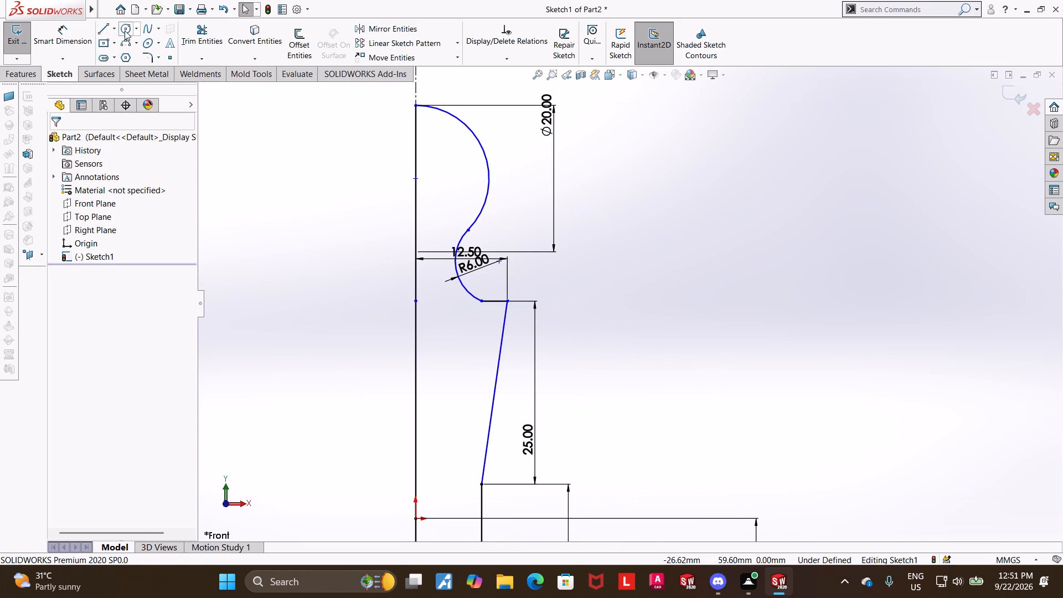
Dimension the distance from the 20 mm arc's centre to the horizontal shoulder line as 18 mm.
{"action": "left_click", "coordinate": [80, 30]}
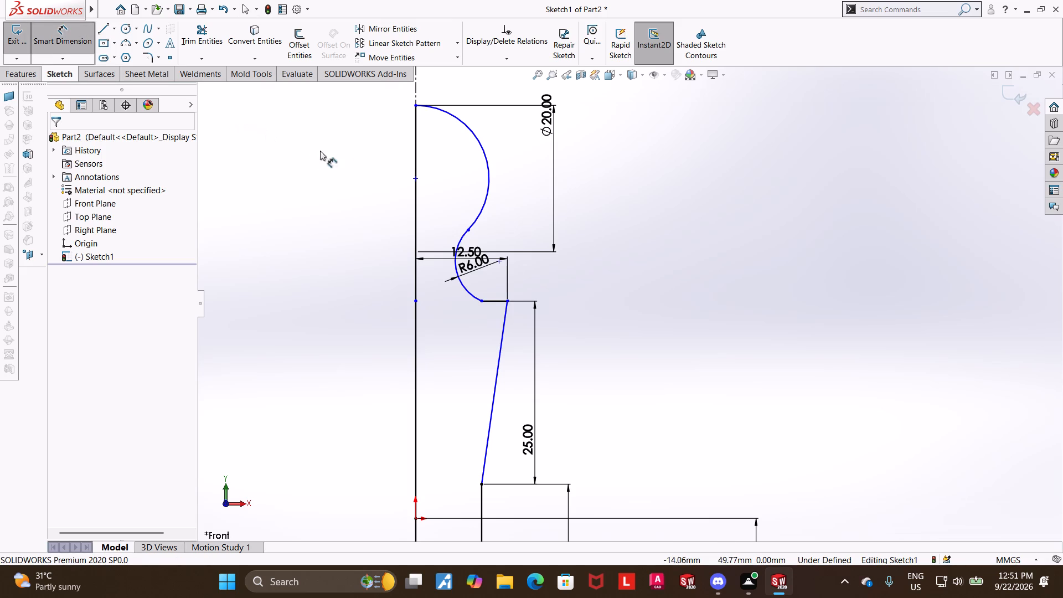
{"action": "scroll", "coordinate": [489, 233], "scroll_direction": "up", "scroll_amount": 2}
{"action": "double_click", "coordinate": [479, 217]}
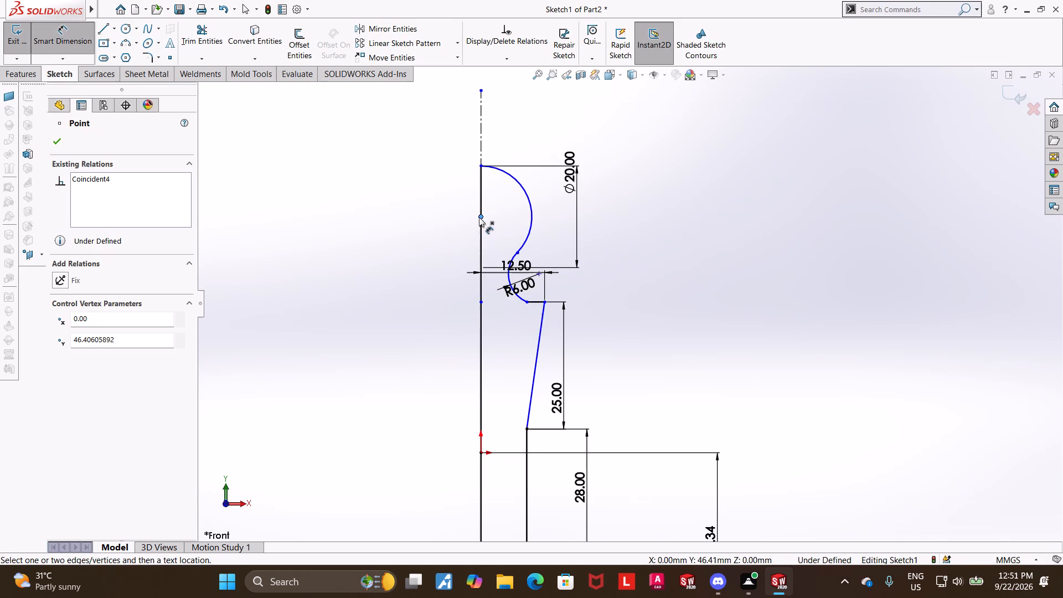
{"action": "left_click", "coordinate": [536, 300]}
{"action": "left_click", "coordinate": [632, 277]}
{"action": "type", "text": "18"}
{"action": "key", "text": "Return"}
{"action": "key", "text": "Escape"}
{"action": "key", "text": "Escape"}
{"action": "key", "text": "Escape"}
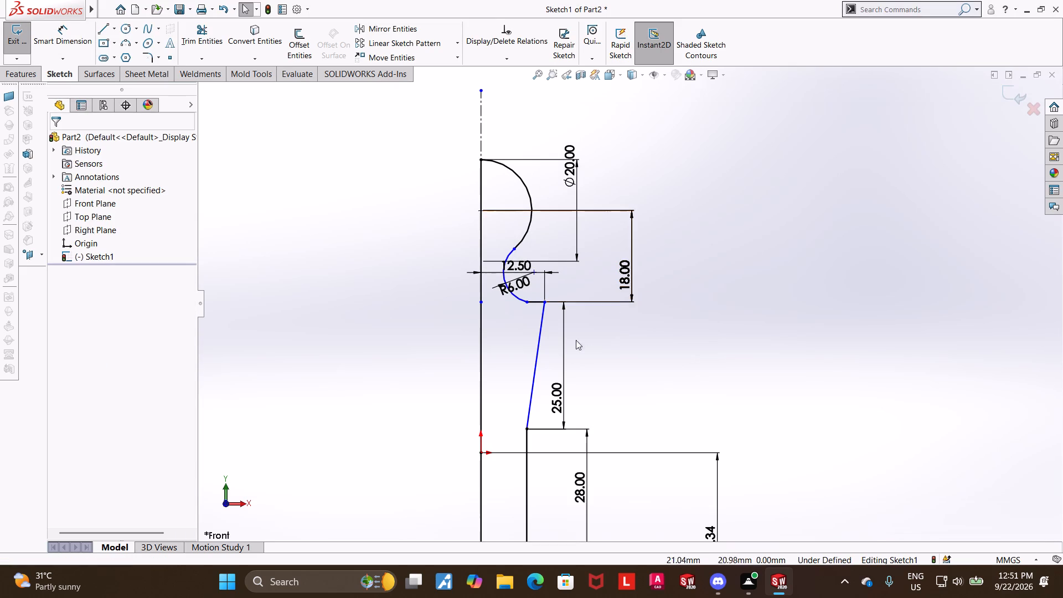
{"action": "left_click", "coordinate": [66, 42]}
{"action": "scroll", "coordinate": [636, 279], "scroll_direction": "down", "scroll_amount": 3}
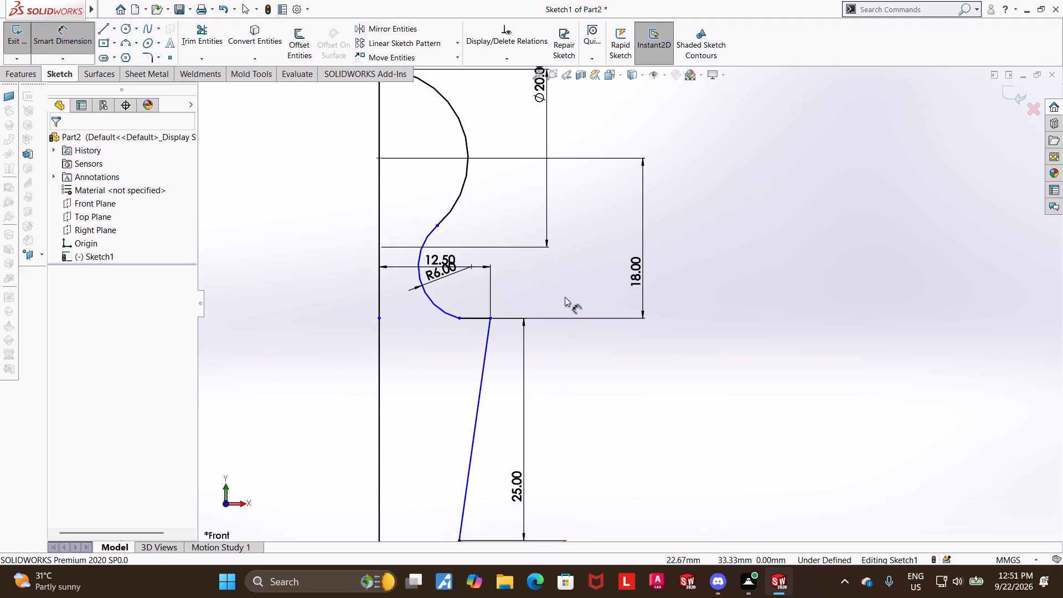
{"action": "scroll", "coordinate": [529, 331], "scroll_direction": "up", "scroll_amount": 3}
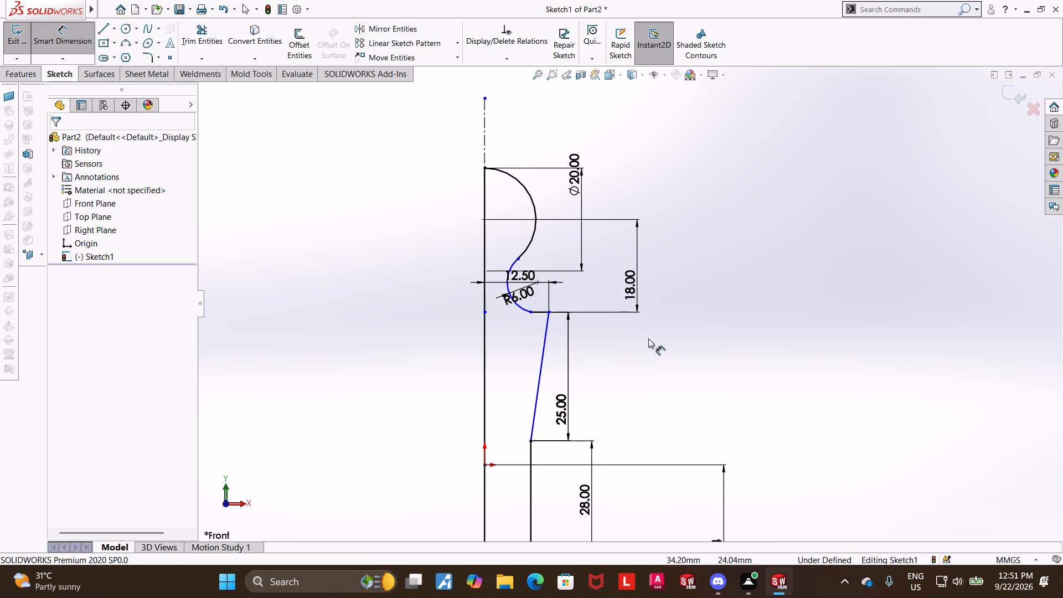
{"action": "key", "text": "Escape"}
Move the 12.50 dimension below the shoulder line, clear of the R6.00 dimension.
{"action": "left_click_drag", "start_coordinate": [512, 277], "coordinate": [512, 334]}
{"action": "key", "text": "Escape"}
{"action": "left_click", "coordinate": [840, 352]}
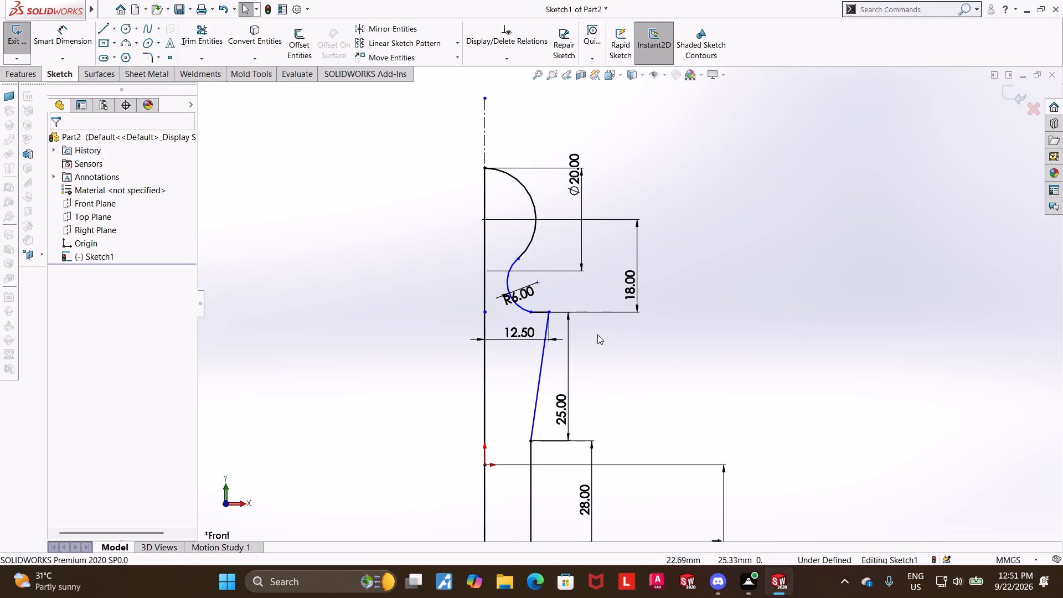
Add a tangent relation between the 6 mm neck arc and the short horizontal shoulder line.
{"action": "scroll", "coordinate": [584, 333], "scroll_direction": "down", "scroll_amount": 1}
{"action": "scroll", "coordinate": [539, 310], "scroll_direction": "down", "scroll_amount": 2}
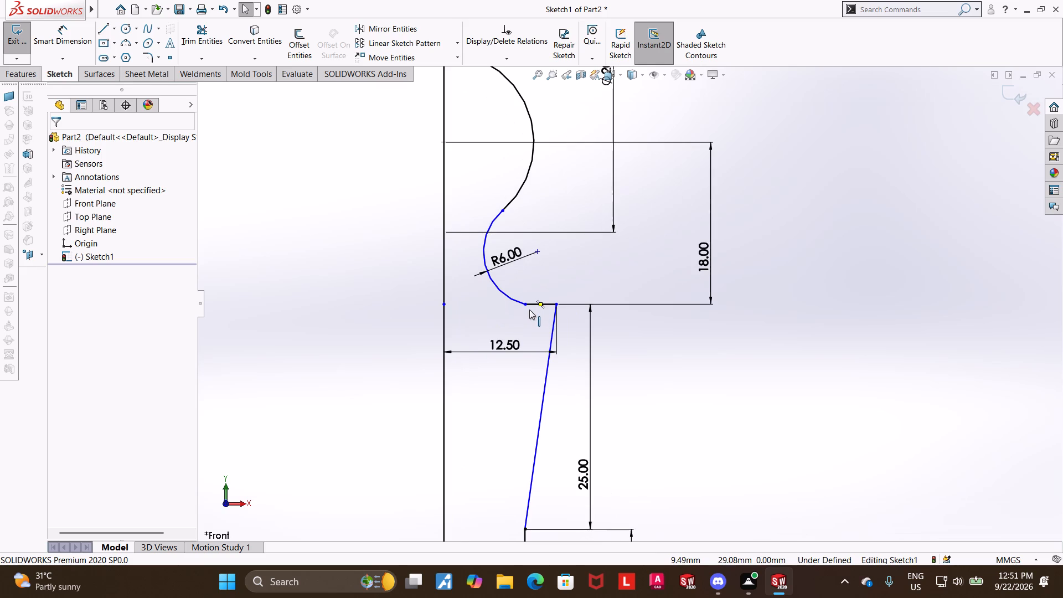
{"action": "scroll", "coordinate": [483, 306], "scroll_direction": "down", "scroll_amount": 4}
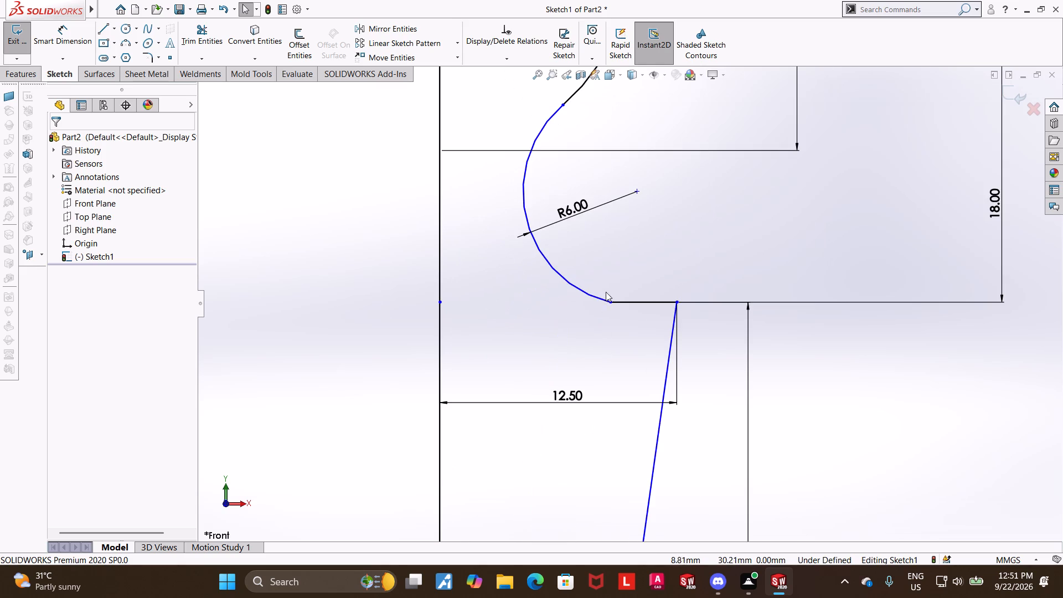
{"action": "left_click", "coordinate": [625, 305]}
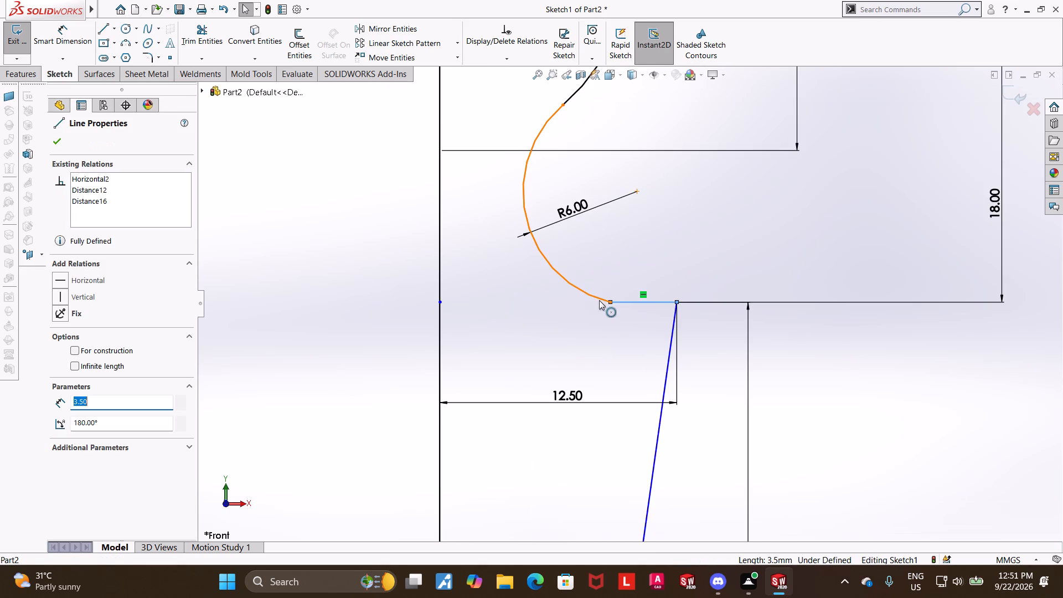
{"action": "left_click", "coordinate": [599, 300], "text": "ctrl"}
{"action": "left_click", "coordinate": [59, 338]}
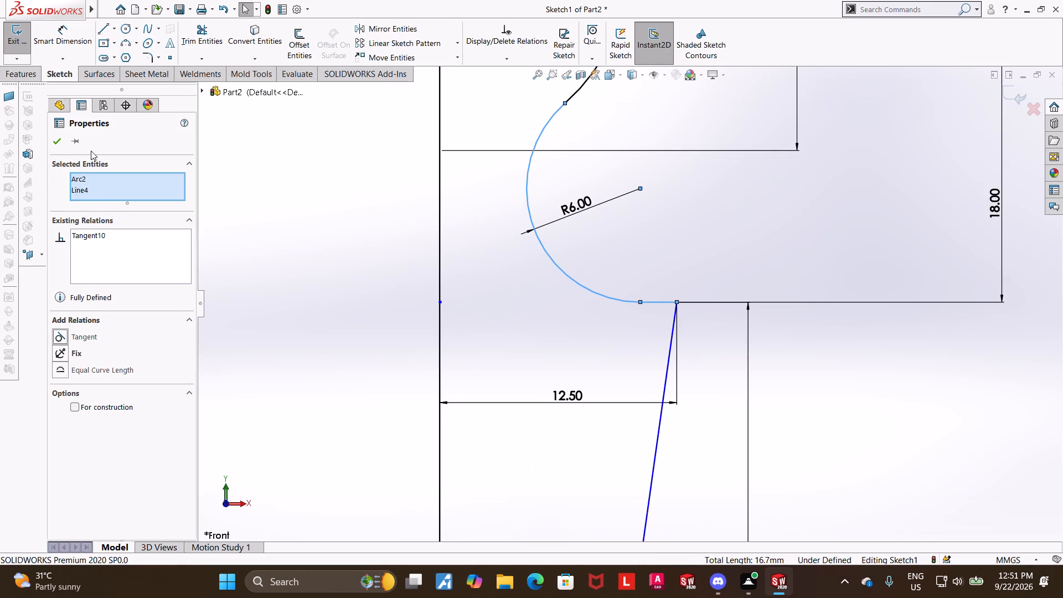
{"action": "left_click", "coordinate": [58, 142]}
{"action": "left_click", "coordinate": [888, 421]}
Examine the tapered line and the lower part of the profile with its dimensions.
{"action": "scroll", "coordinate": [887, 420], "scroll_direction": "up", "scroll_amount": 6}
{"action": "scroll", "coordinate": [838, 377], "scroll_direction": "up", "scroll_amount": 5}
{"action": "scroll", "coordinate": [668, 366], "scroll_direction": "down", "scroll_amount": 6}
{"action": "key", "text": "Escape"}
{"action": "key", "text": "Escape"}
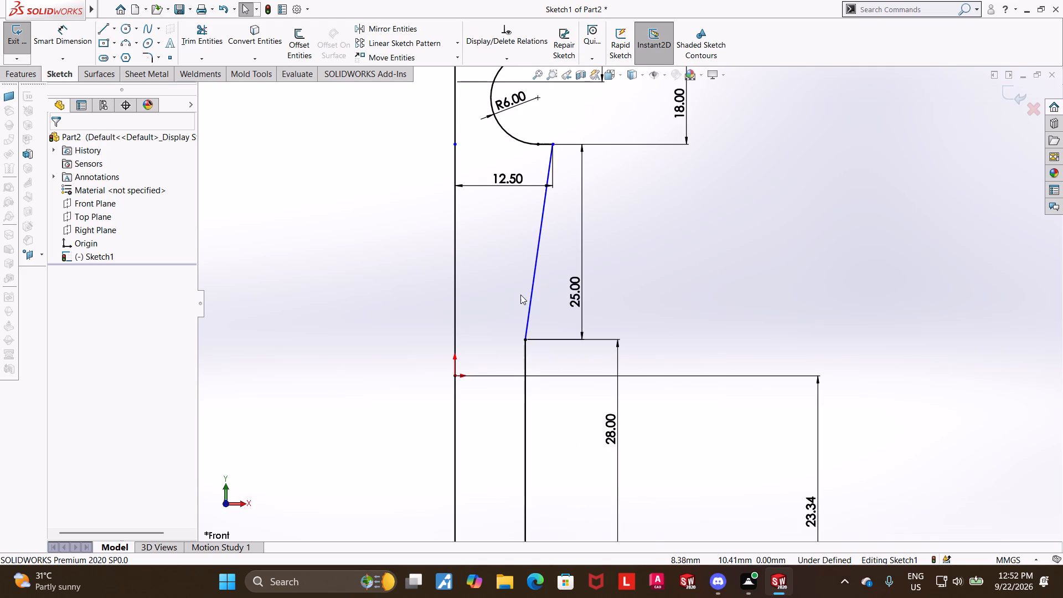
{"action": "scroll", "coordinate": [520, 295], "scroll_direction": "up", "scroll_amount": 2}
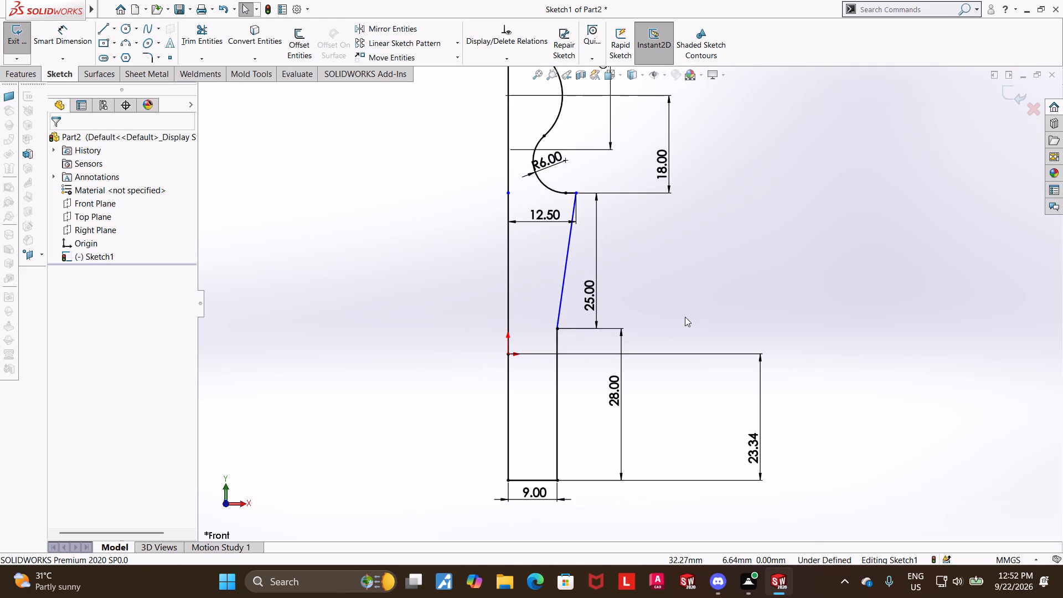
{"action": "left_click", "coordinate": [737, 332]}
{"action": "left_click", "coordinate": [709, 293]}
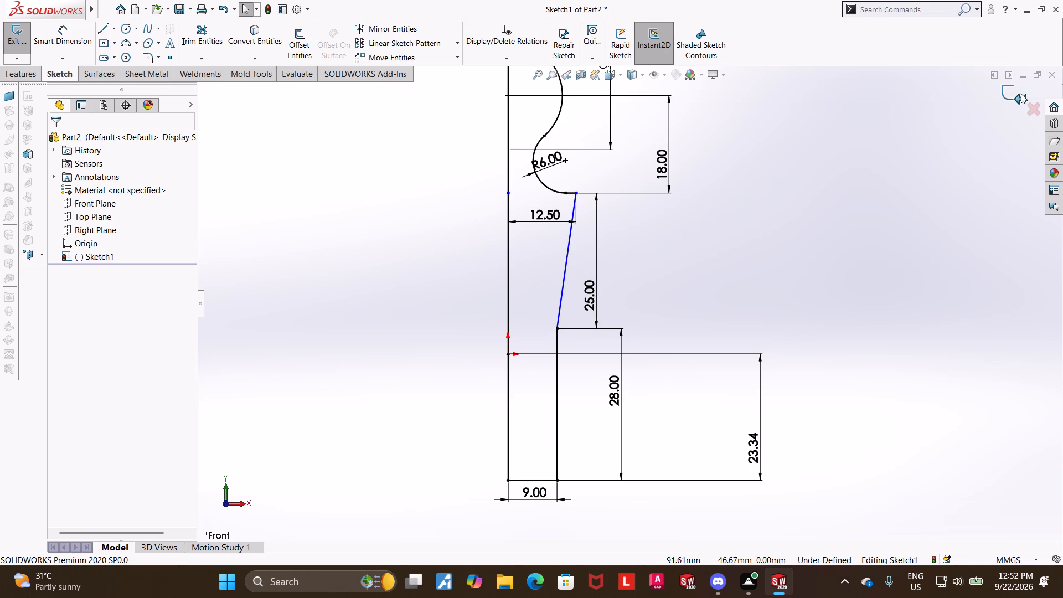
Exit the sketch and revolve the profile 360 degrees about the vertical centerline into a solid body.
{"action": "left_click", "coordinate": [1009, 85]}
{"action": "scroll", "coordinate": [787, 229], "scroll_direction": "up", "scroll_amount": 3}
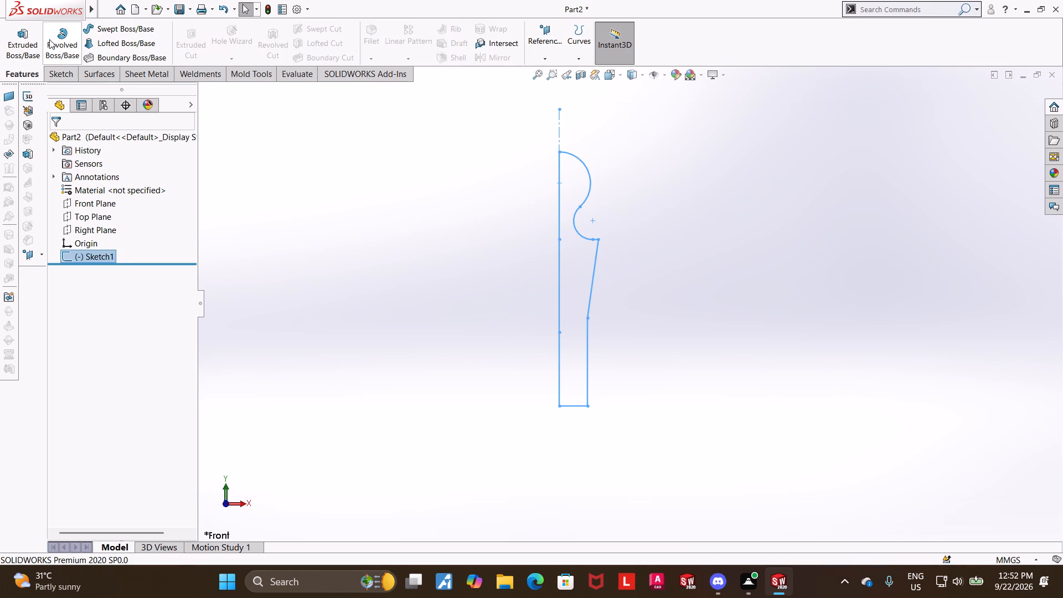
{"action": "left_click", "coordinate": [56, 39]}
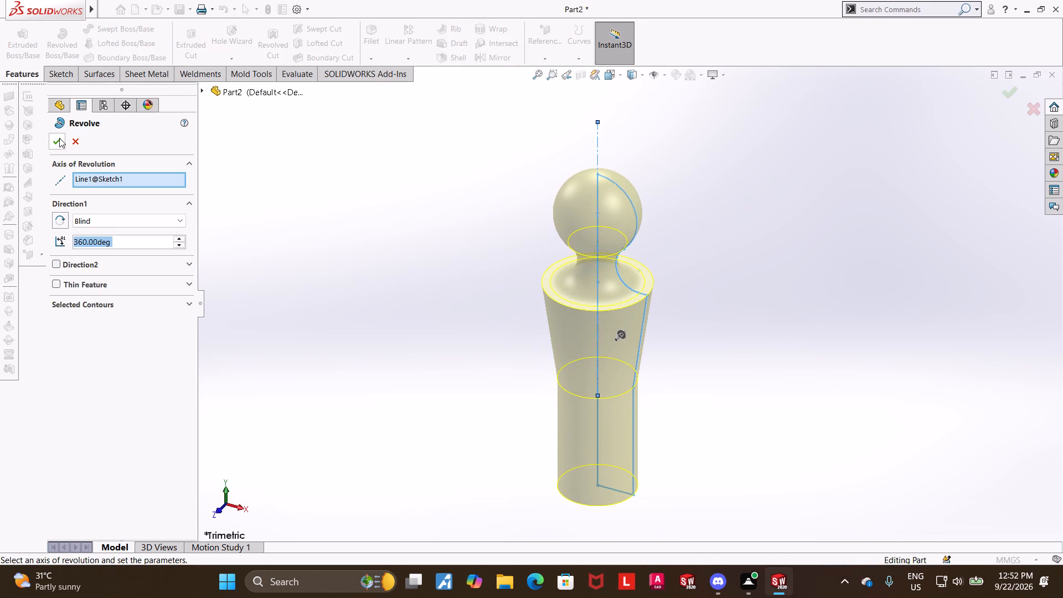
{"action": "left_click", "coordinate": [59, 138]}
{"action": "left_click", "coordinate": [363, 314]}
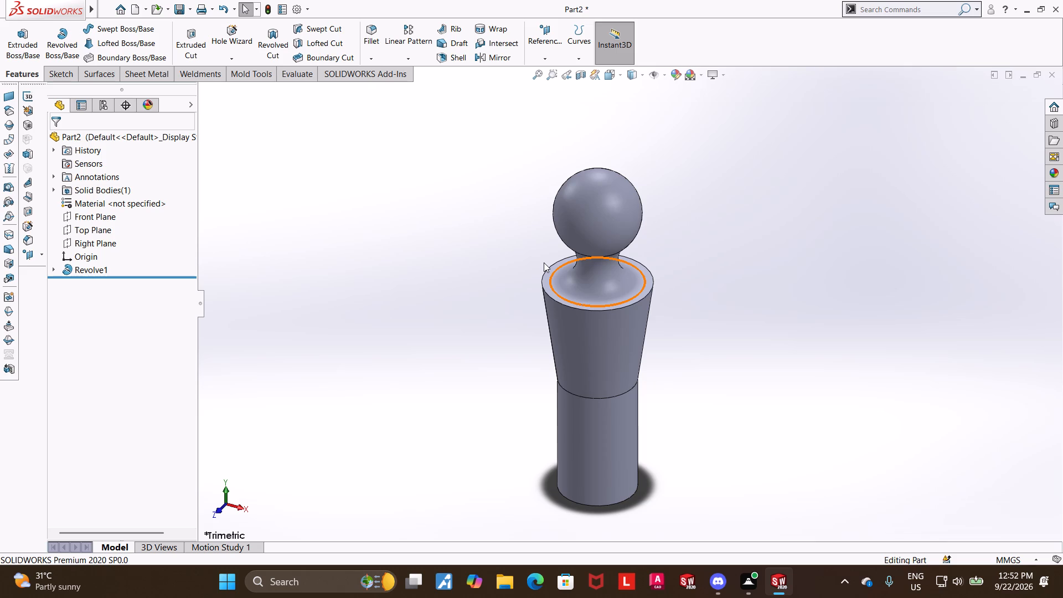
Start a Thread on the pin's lower cylinder, running from its bottom circular edge up to the edge where the taper begins.
{"action": "scroll", "coordinate": [633, 262], "scroll_direction": "up", "scroll_amount": 2}
{"action": "scroll", "coordinate": [642, 302], "scroll_direction": "down", "scroll_amount": 3}
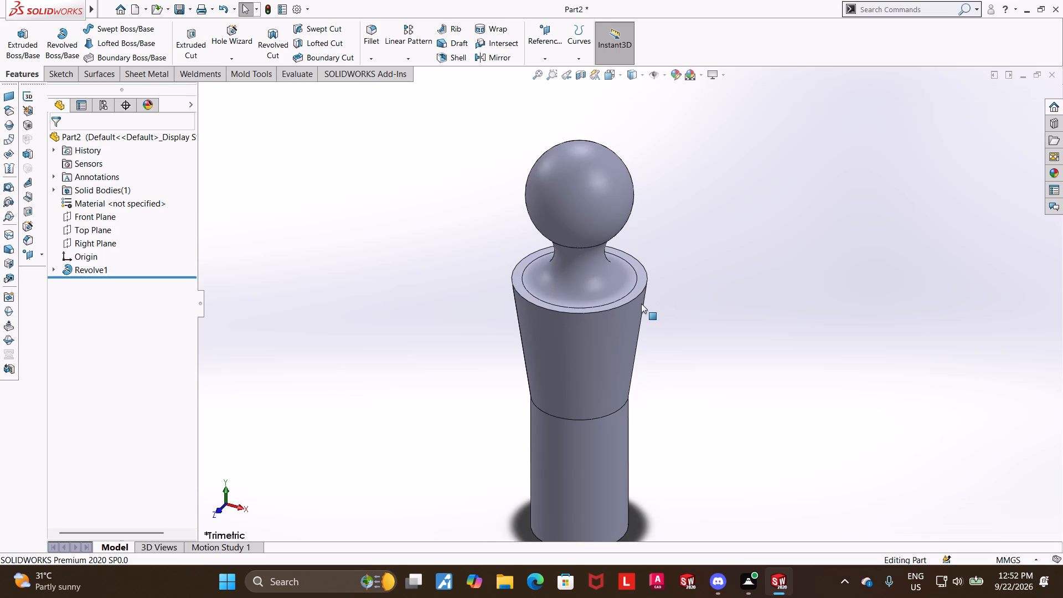
{"action": "middle_click_drag", "start_coordinate": [639, 385], "coordinate": [644, 308]}
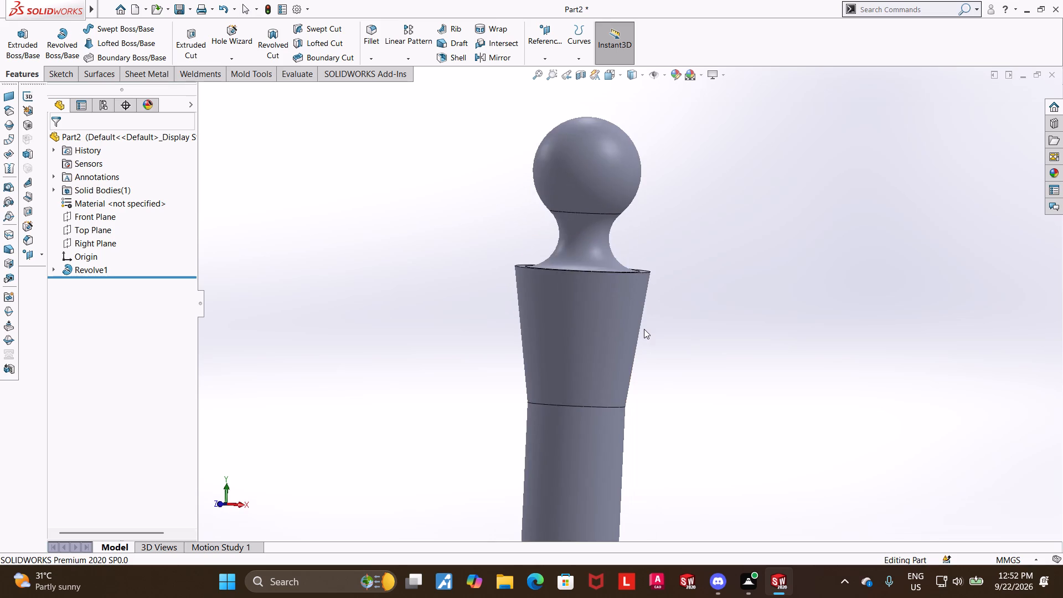
{"action": "scroll", "coordinate": [644, 329], "scroll_direction": "up", "scroll_amount": 4}
{"action": "scroll", "coordinate": [639, 371], "scroll_direction": "down", "scroll_amount": 2}
{"action": "middle_click_drag", "start_coordinate": [664, 355], "coordinate": [669, 285]}
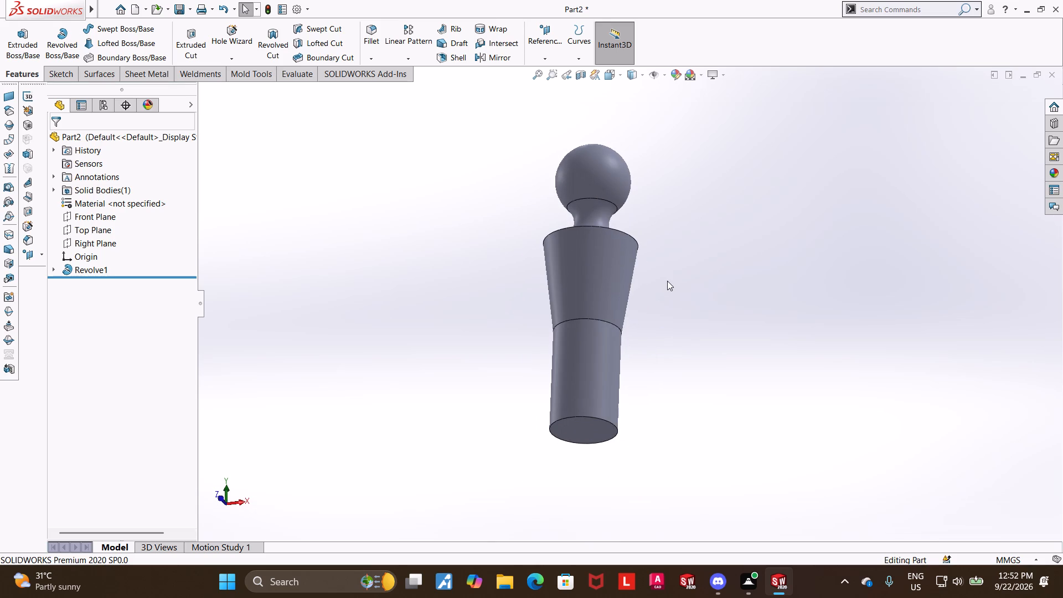
{"action": "middle_click_drag", "start_coordinate": [647, 403], "coordinate": [647, 318]}
{"action": "left_click", "coordinate": [234, 61]}
{"action": "left_click", "coordinate": [249, 99]}
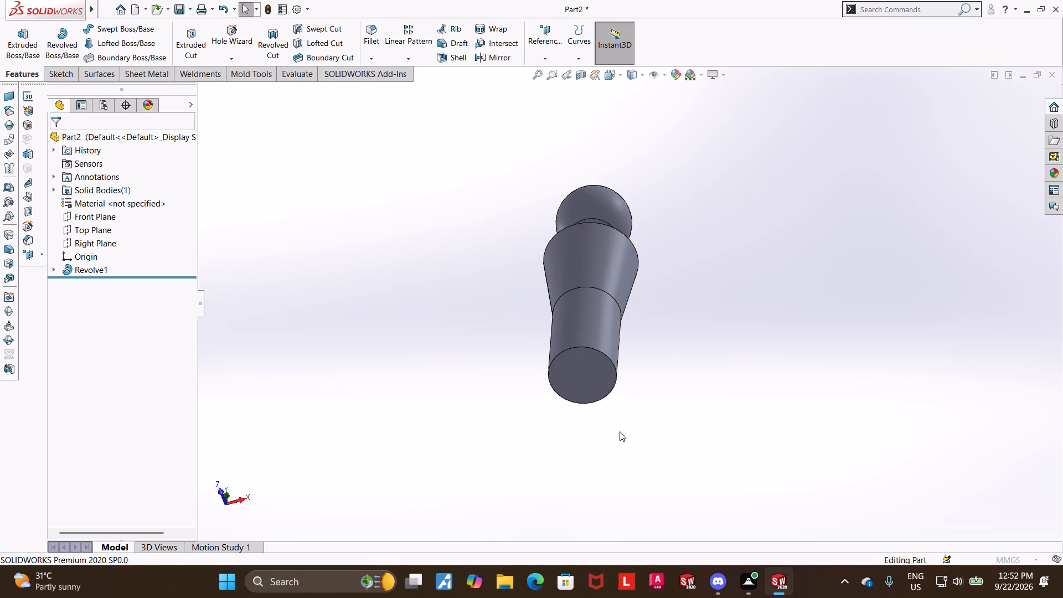
{"action": "left_click", "coordinate": [630, 308]}
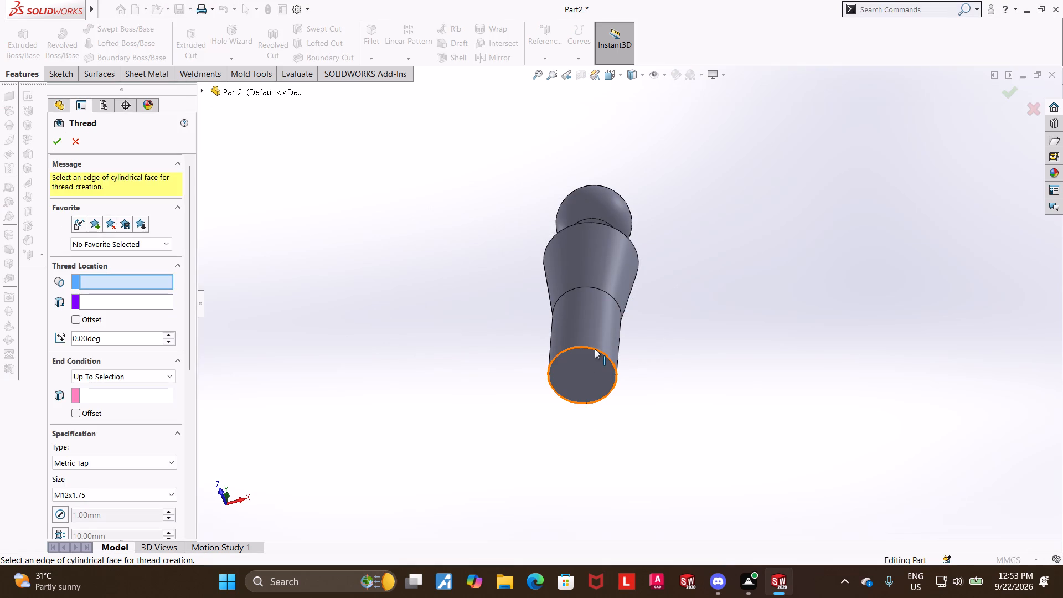
{"action": "left_click", "coordinate": [595, 349]}
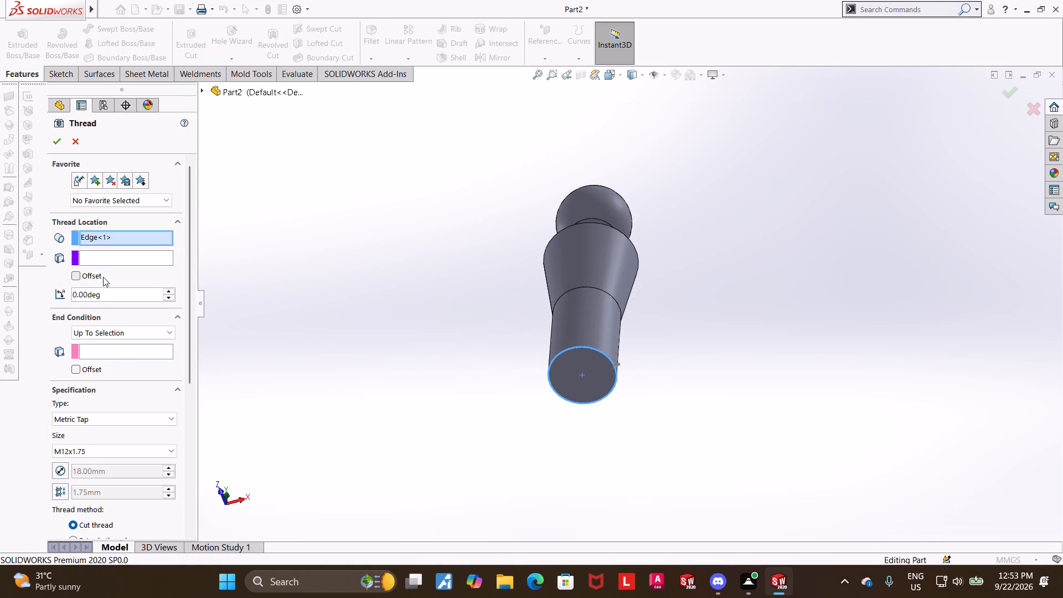
{"action": "left_click", "coordinate": [120, 353]}
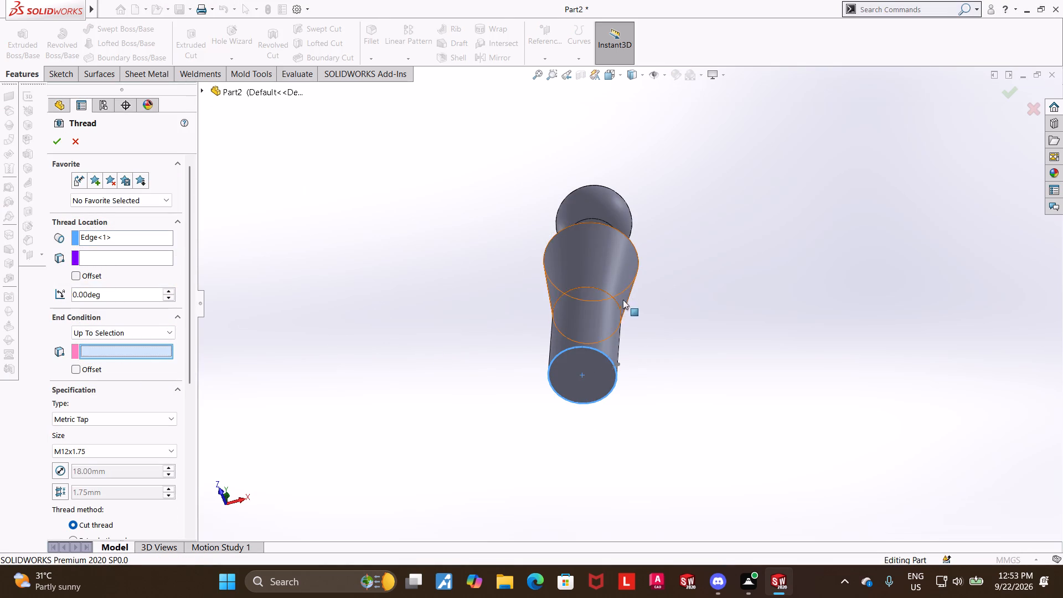
{"action": "left_click", "coordinate": [616, 301]}
{"action": "middle_click_drag", "start_coordinate": [782, 338], "coordinate": [775, 363]}
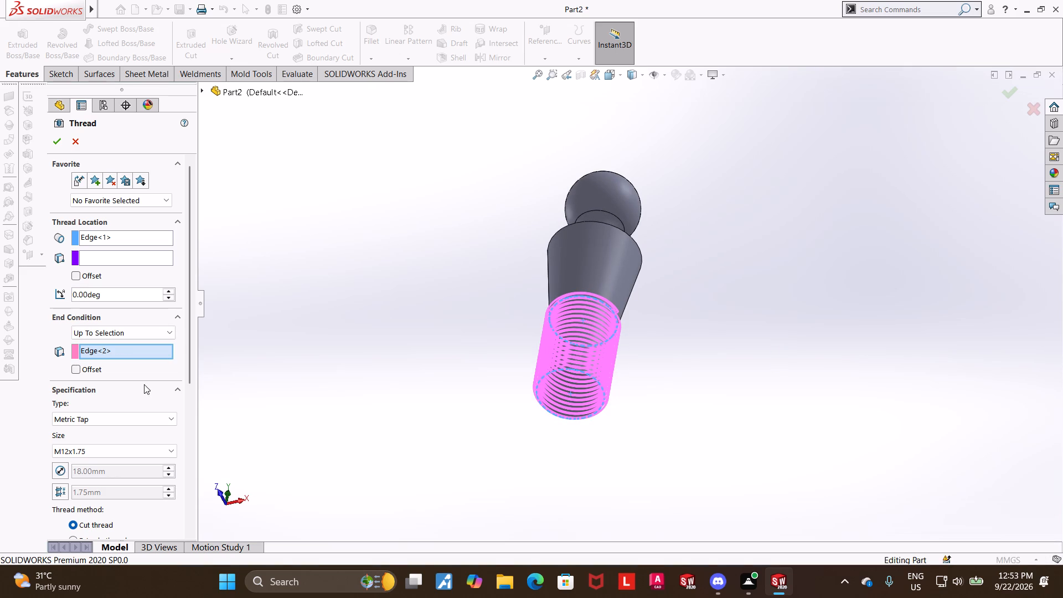
Set the Metric Tap thread size to M18x2.5.
{"action": "left_click_drag", "start_coordinate": [189, 343], "coordinate": [192, 422]}
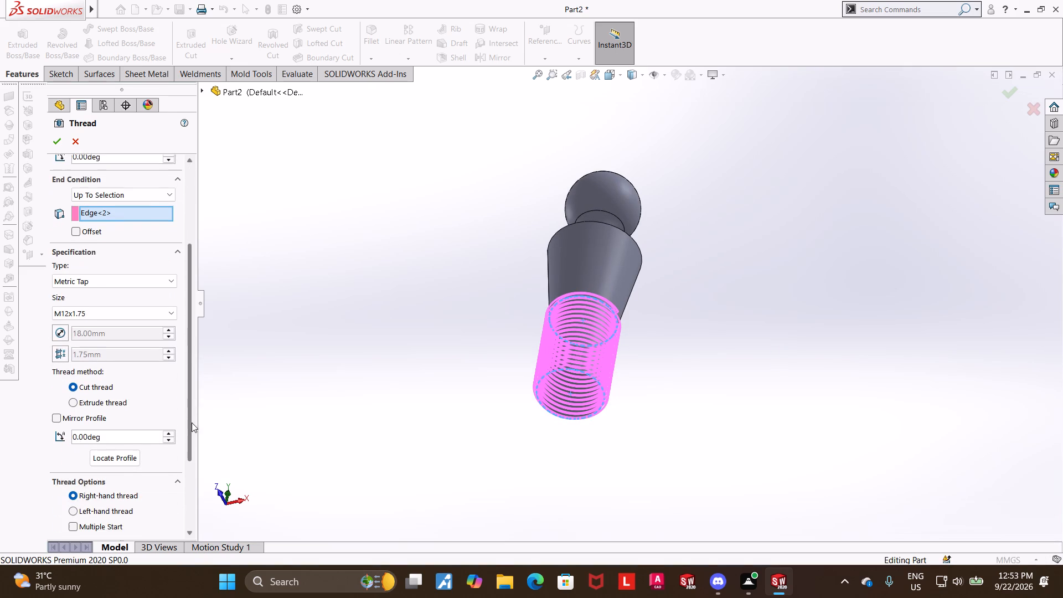
{"action": "left_click_drag", "start_coordinate": [192, 422], "coordinate": [192, 423]}
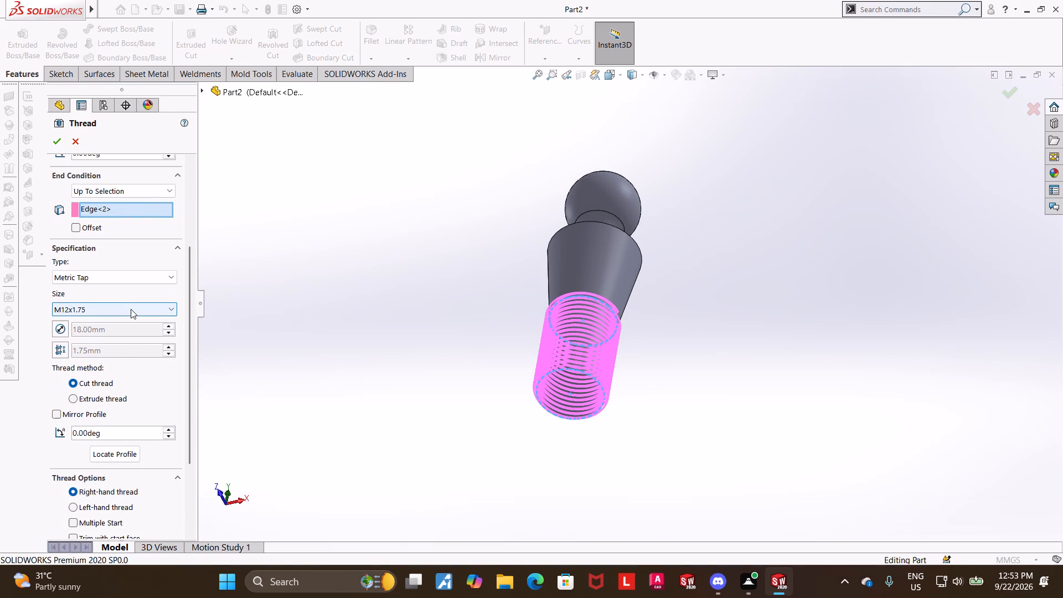
{"action": "left_click", "coordinate": [130, 309]}
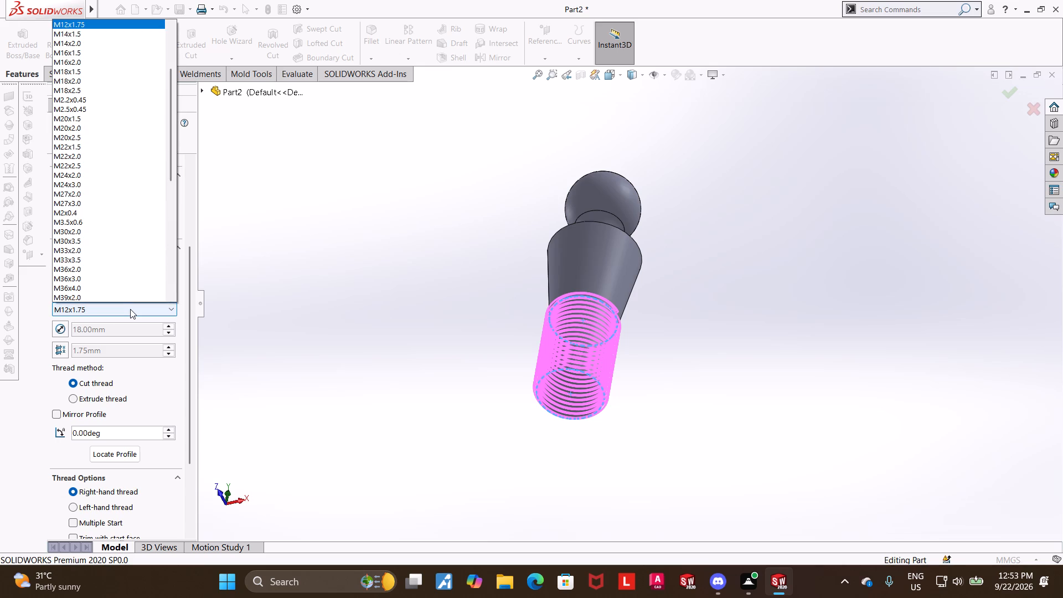
{"action": "scroll", "coordinate": [118, 180], "scroll_direction": "up", "scroll_amount": 5}
{"action": "scroll", "coordinate": [93, 118], "scroll_direction": "up", "scroll_amount": 3}
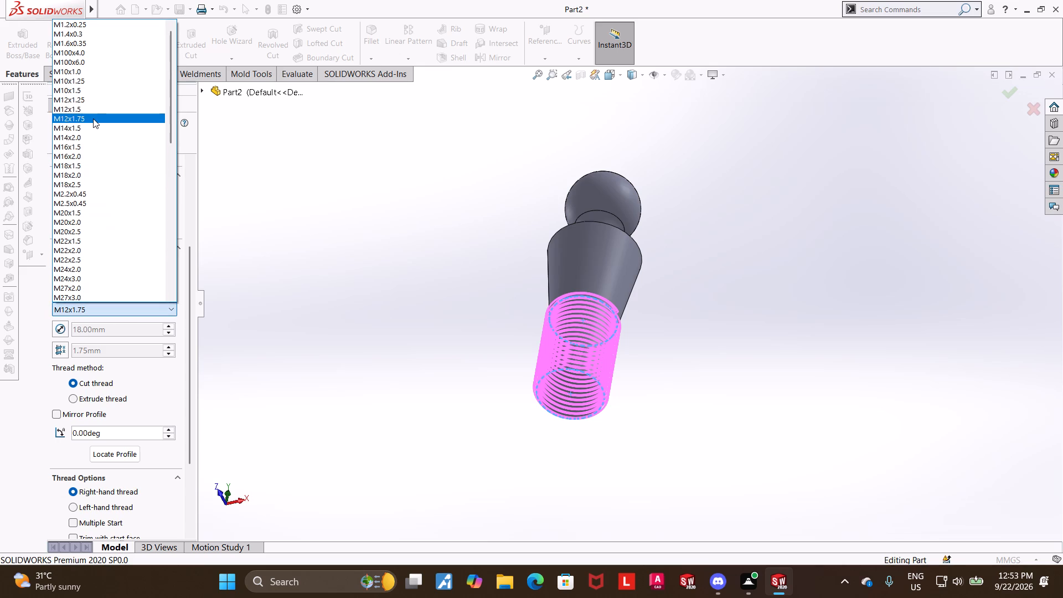
{"action": "scroll", "coordinate": [93, 118], "scroll_direction": "up", "scroll_amount": 1}
{"action": "scroll", "coordinate": [90, 190], "scroll_direction": "down", "scroll_amount": 3}
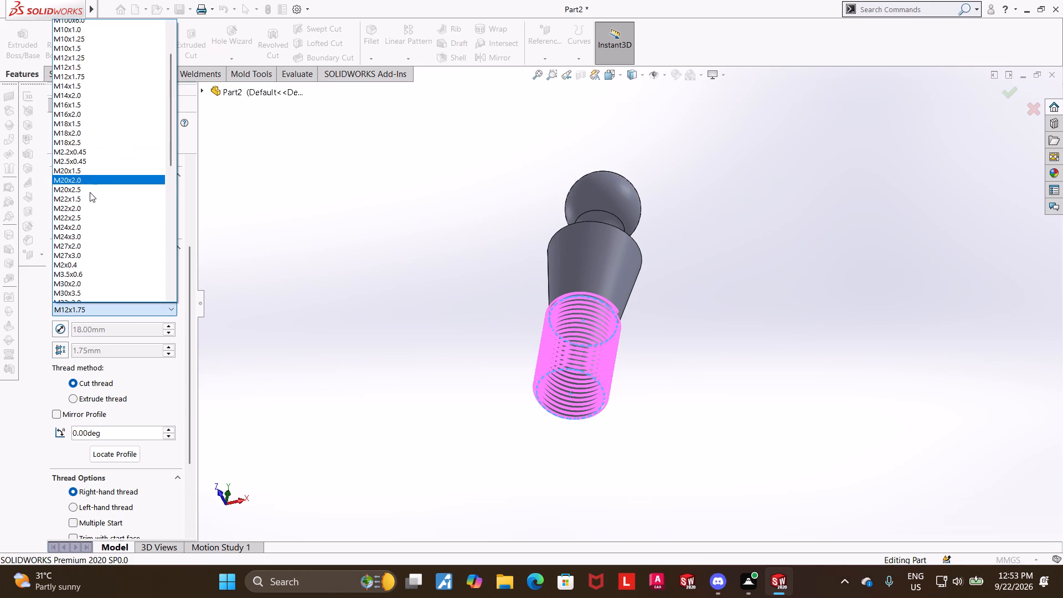
{"action": "scroll", "coordinate": [90, 192], "scroll_direction": "down", "scroll_amount": 1}
{"action": "scroll", "coordinate": [90, 167], "scroll_direction": "up", "scroll_amount": 13}
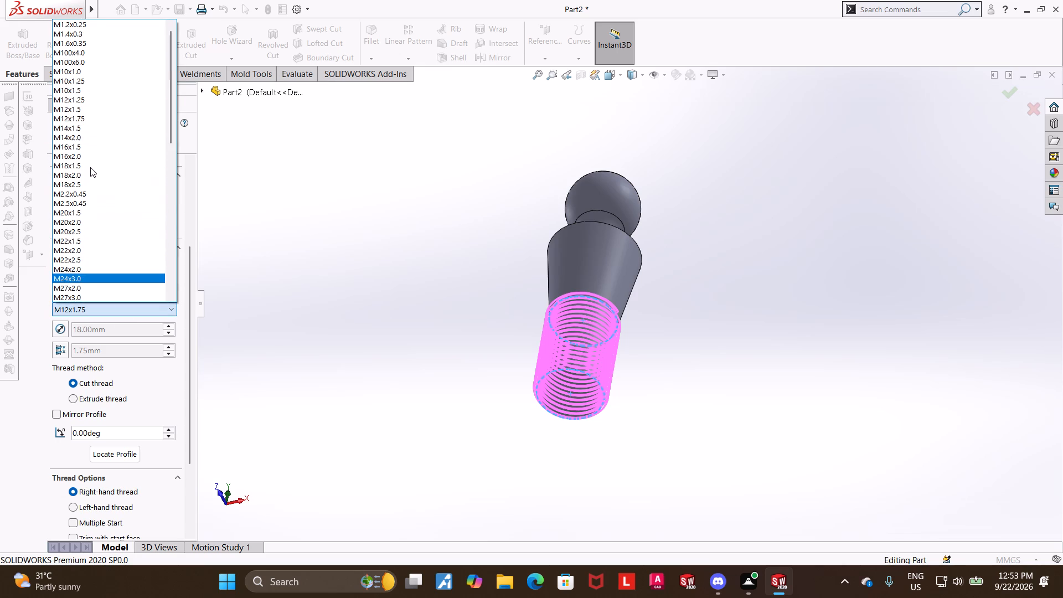
{"action": "scroll", "coordinate": [90, 167], "scroll_direction": "up", "scroll_amount": 6}
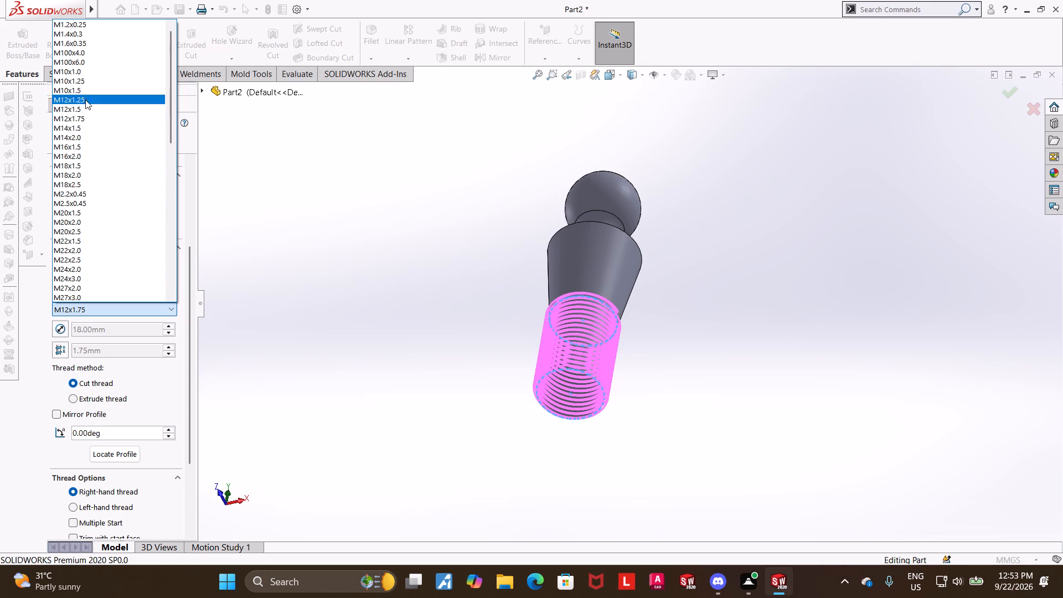
{"action": "left_click", "coordinate": [81, 182]}
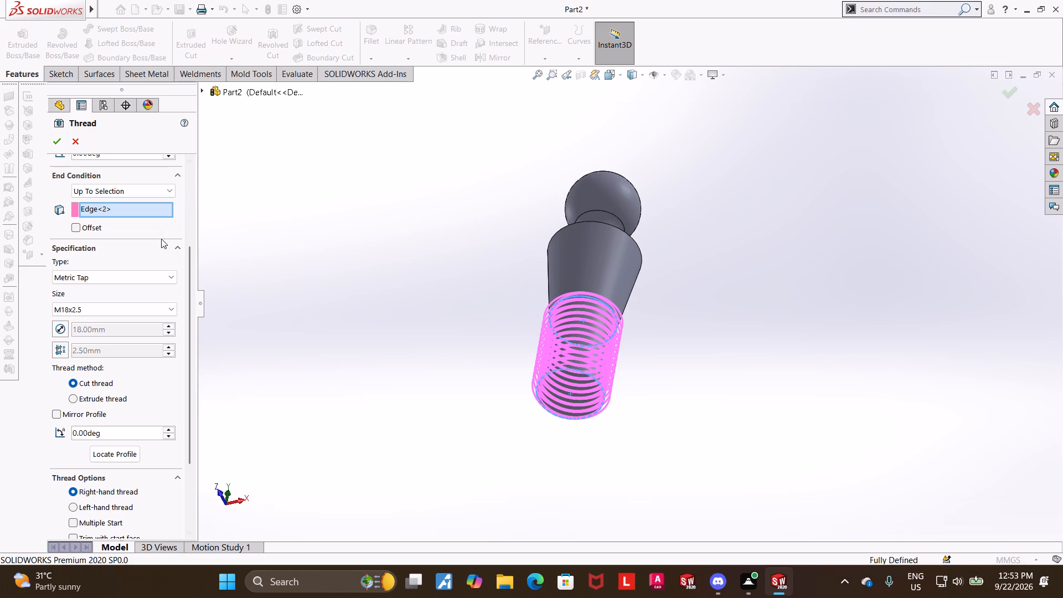
Switch the thread method from cut to Extrude thread and create the thread on the lower cylinder.
{"action": "left_click_drag", "start_coordinate": [189, 268], "coordinate": [188, 196]}
{"action": "left_click", "coordinate": [53, 143]}
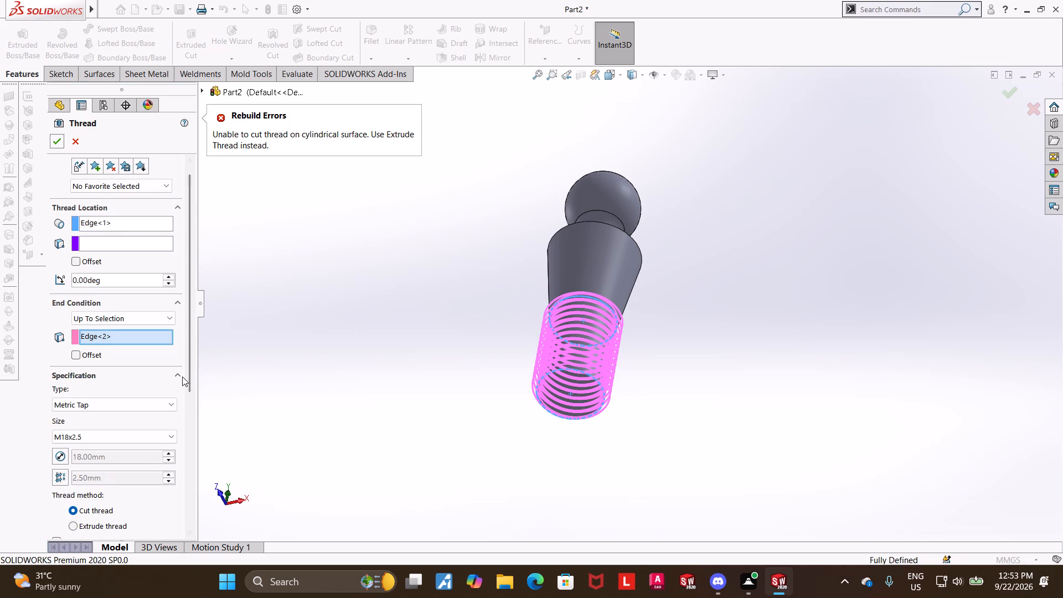
{"action": "left_click_drag", "start_coordinate": [193, 363], "coordinate": [188, 447]}
{"action": "left_click", "coordinate": [74, 377]}
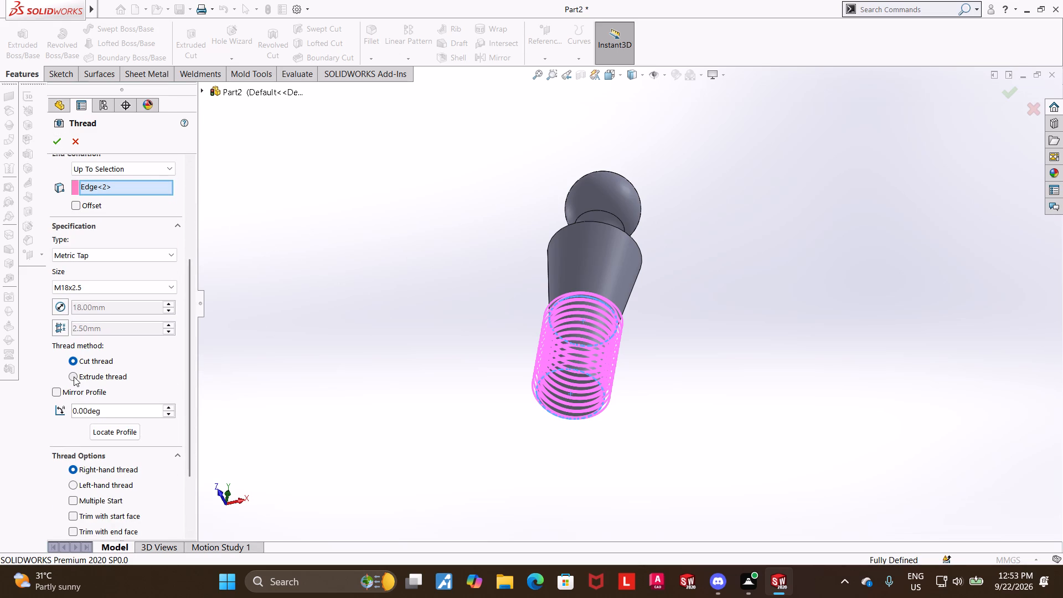
{"action": "left_click", "coordinate": [53, 146]}
{"action": "left_click", "coordinate": [332, 262]}
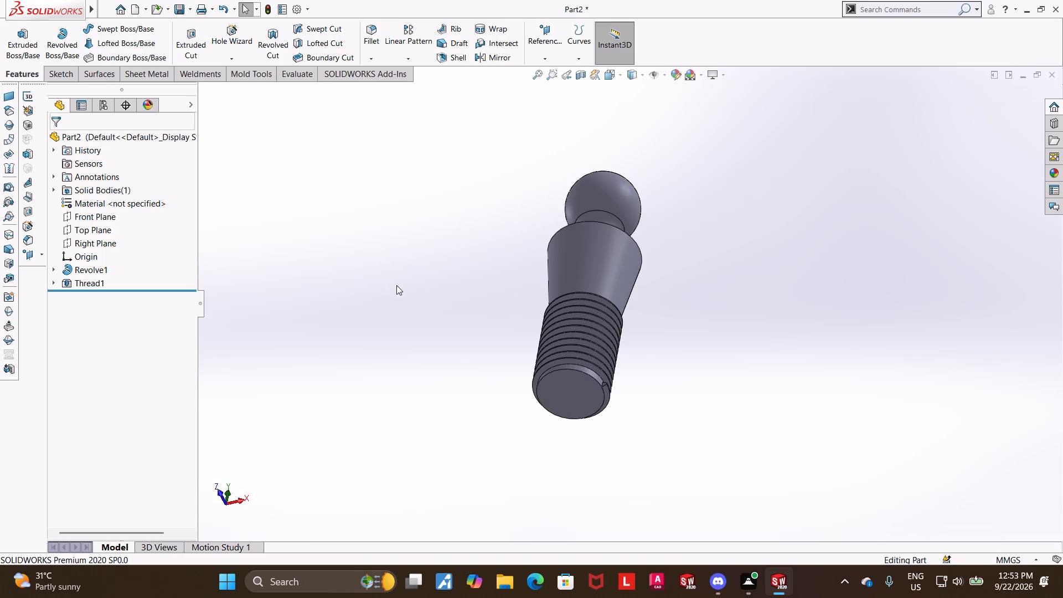
Examine the threaded shank and the whole pin from several angles.
{"action": "middle_click_drag", "start_coordinate": [409, 337], "coordinate": [395, 438]}
{"action": "scroll", "coordinate": [706, 338], "scroll_direction": "down", "scroll_amount": 1}
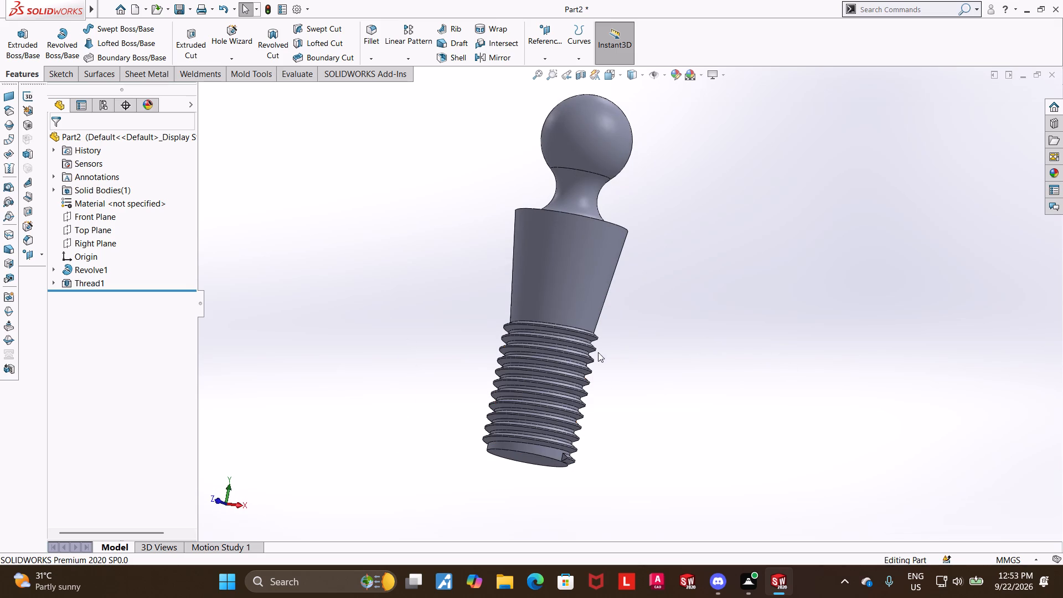
{"action": "scroll", "coordinate": [553, 358], "scroll_direction": "down", "scroll_amount": 1}
{"action": "left_click", "coordinate": [773, 370]}
{"action": "middle_click_drag", "start_coordinate": [692, 368], "coordinate": [753, 370]}
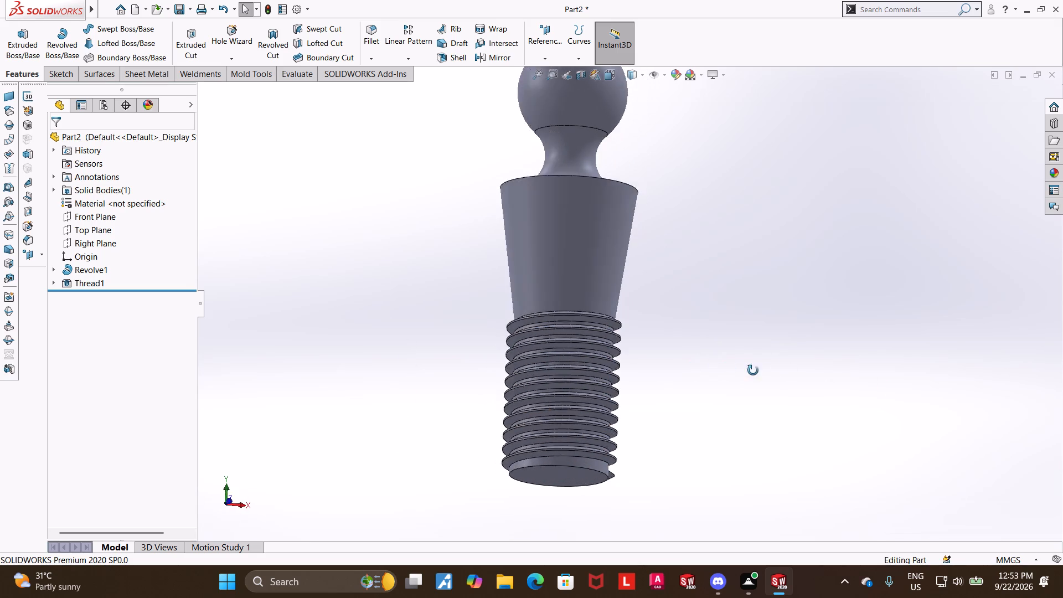
{"action": "middle_click_drag", "start_coordinate": [753, 370], "coordinate": [728, 415]}
{"action": "scroll", "coordinate": [736, 228], "scroll_direction": "up", "scroll_amount": 2}
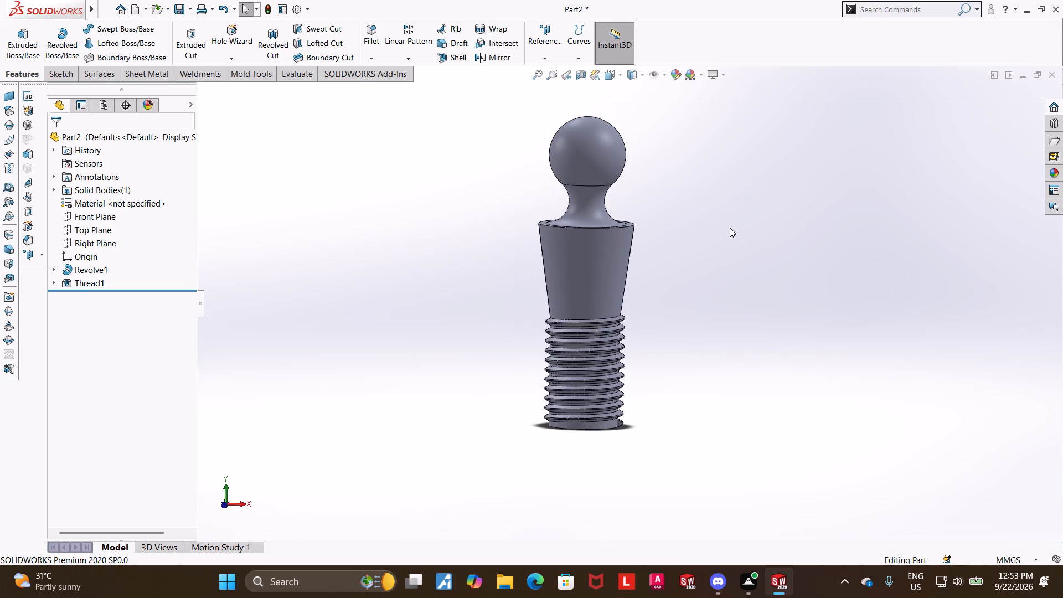
{"action": "scroll", "coordinate": [682, 254], "scroll_direction": "down", "scroll_amount": 1}
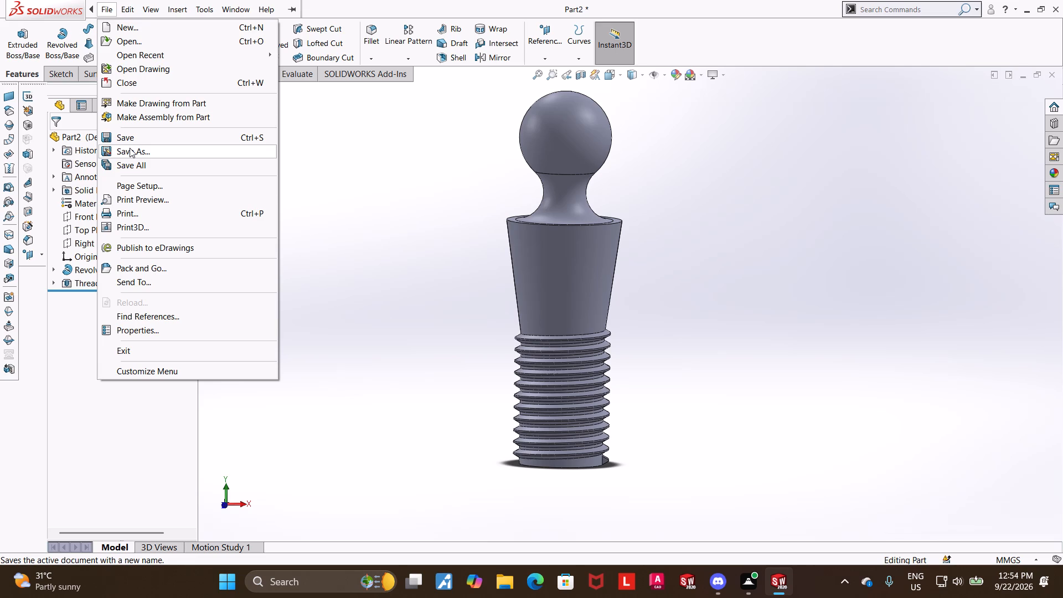
Save the part in Downloads as "ball ended tapered pin", rebuilding the document before saving.
{"action": "left_click", "coordinate": [130, 147]}
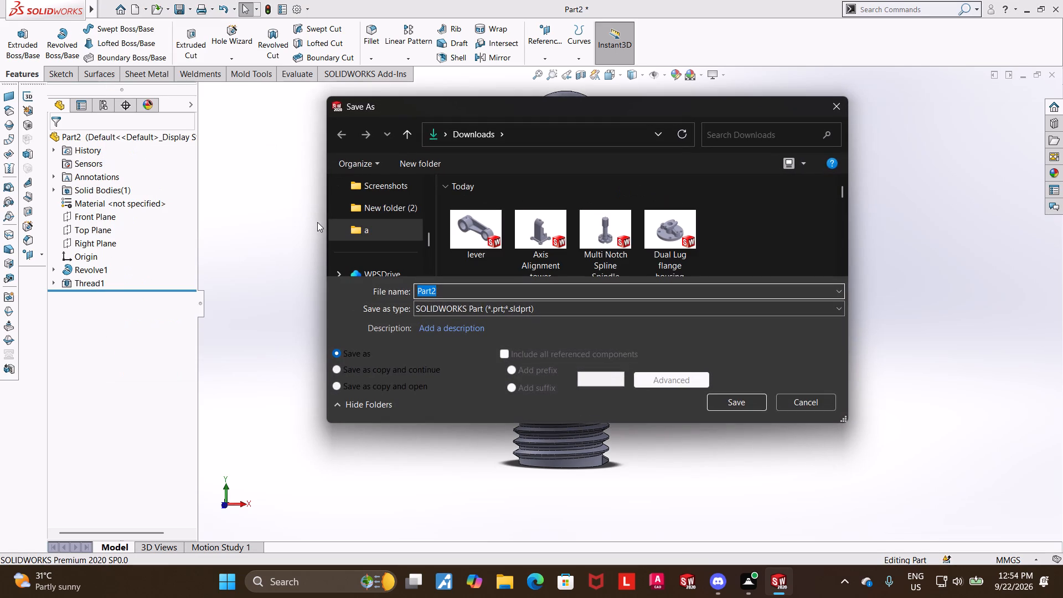
{"action": "type", "text": "ba"}
{"action": "type", "text": "ll eded"}
{"action": "key", "text": "space"}
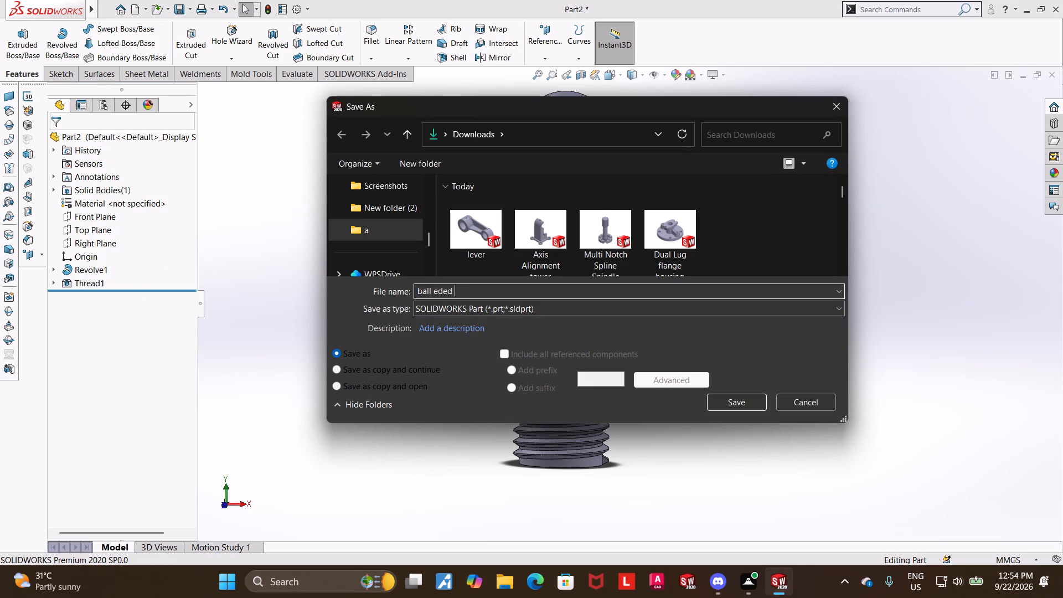
{"action": "key", "text": "BackSpace"}
{"action": "key", "text": "BackSpace"}
{"action": "key", "text": "BackSpace"}
{"action": "key", "text": "BackSpace"}
{"action": "type", "text": "nded tapered pinm"}
{"action": "key", "text": "space"}
{"action": "key", "text": "BackSpace"}
{"action": "key", "text": "BackSpace"}
{"action": "key", "text": "space"}
{"action": "left_click", "coordinate": [739, 405]}
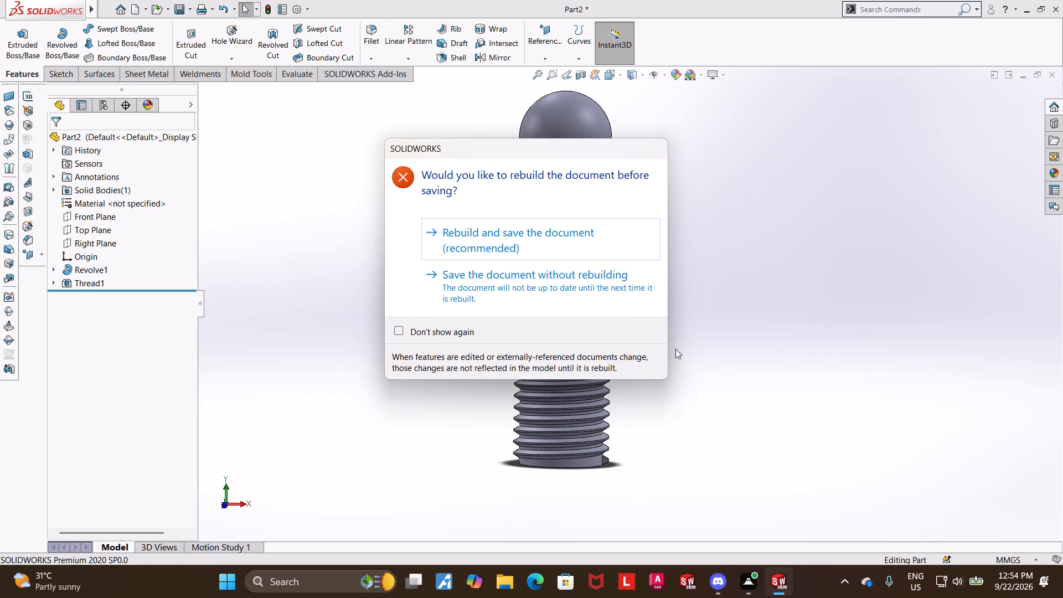
{"action": "left_click", "coordinate": [596, 244]}
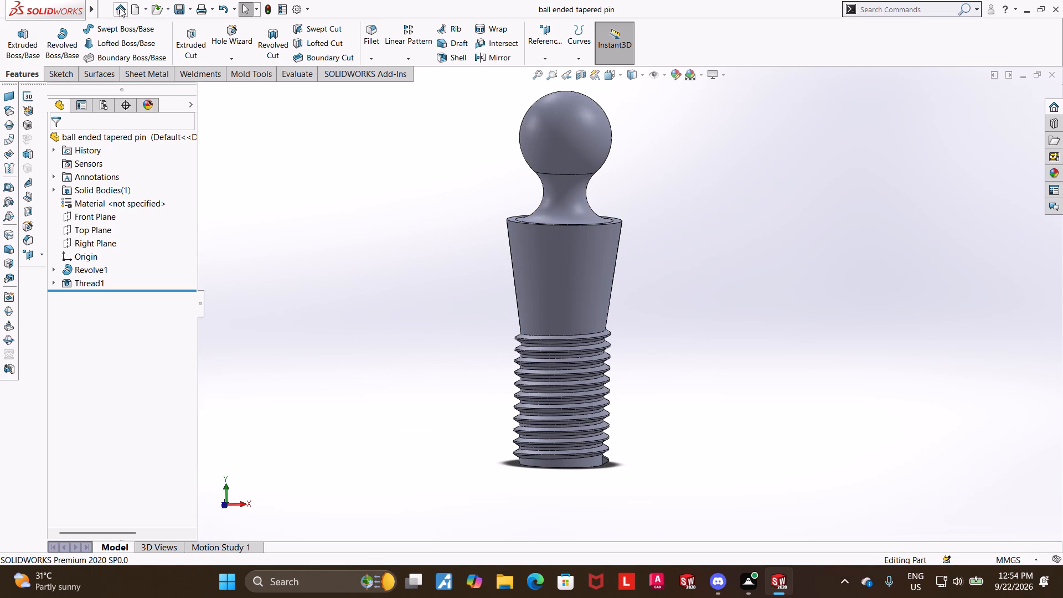
Save the part again under the same name in Downloads, replacing the existing file.
{"action": "left_click", "coordinate": [139, 149]}
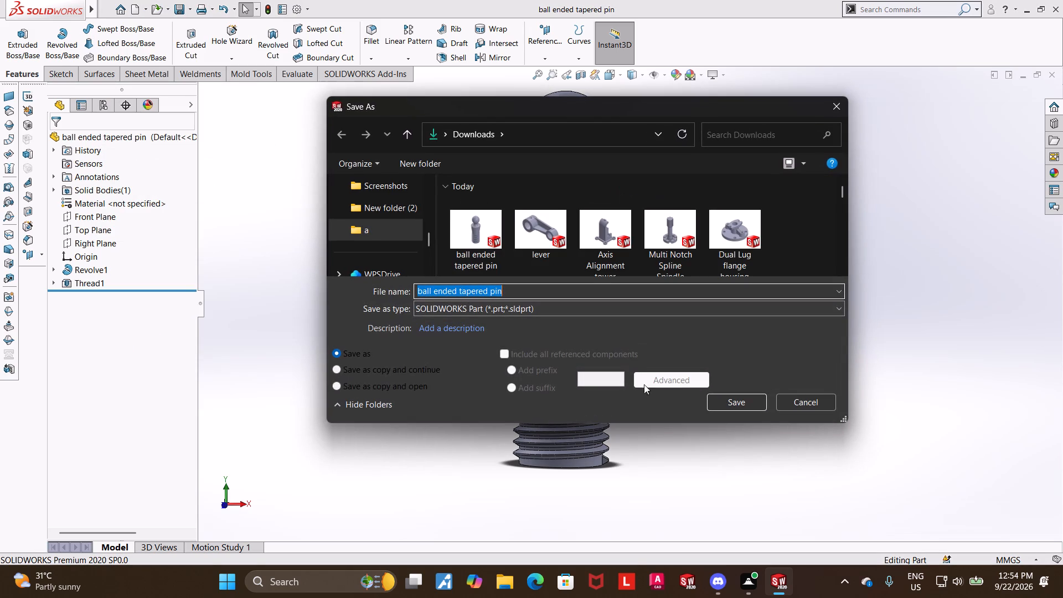
{"action": "left_click", "coordinate": [736, 403]}
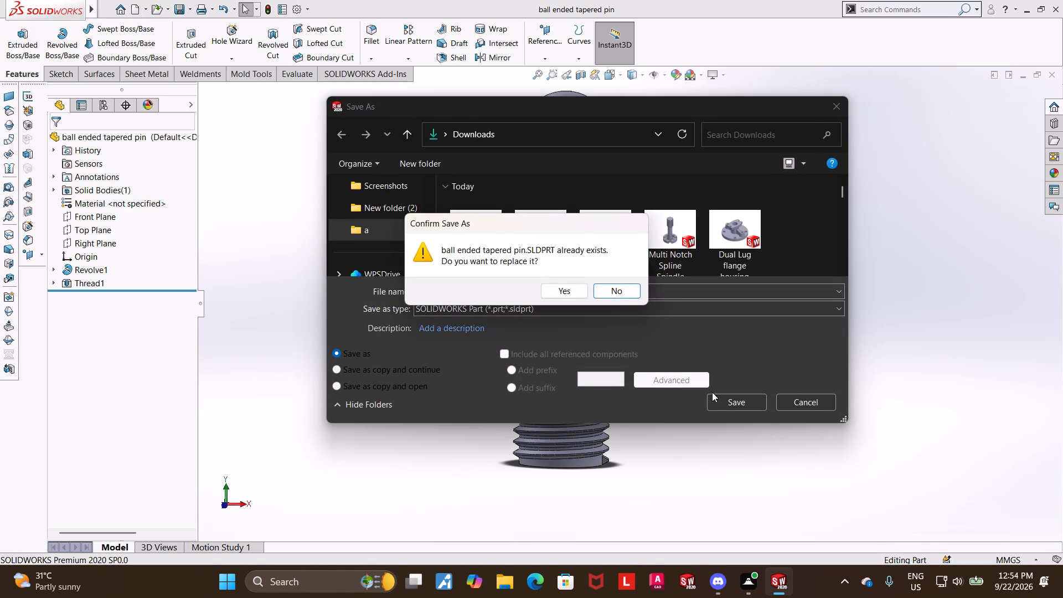
{"action": "left_click", "coordinate": [563, 285]}
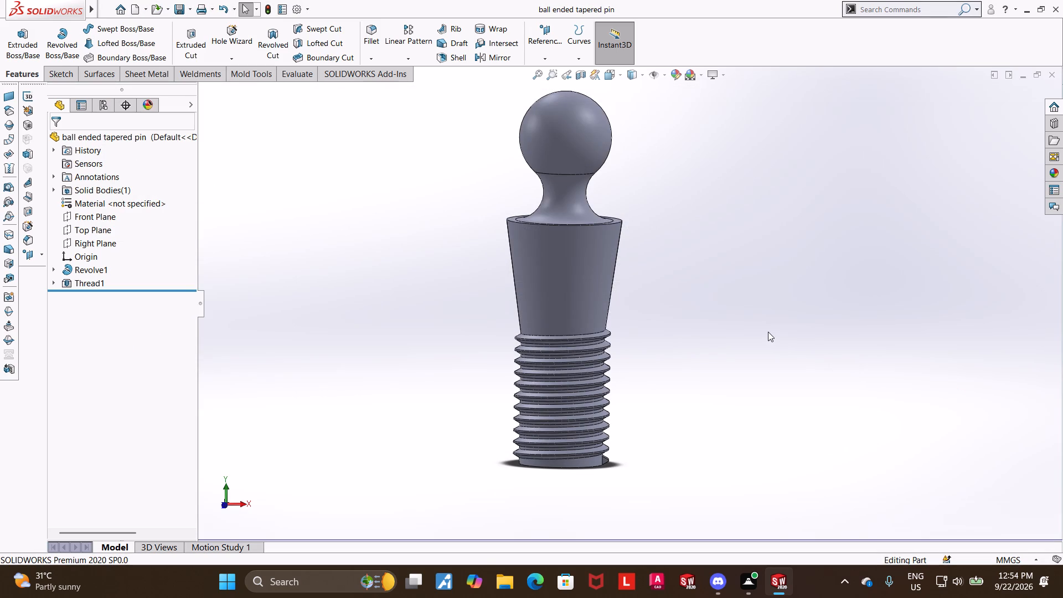
{"action": "left_click", "coordinate": [389, 261]}
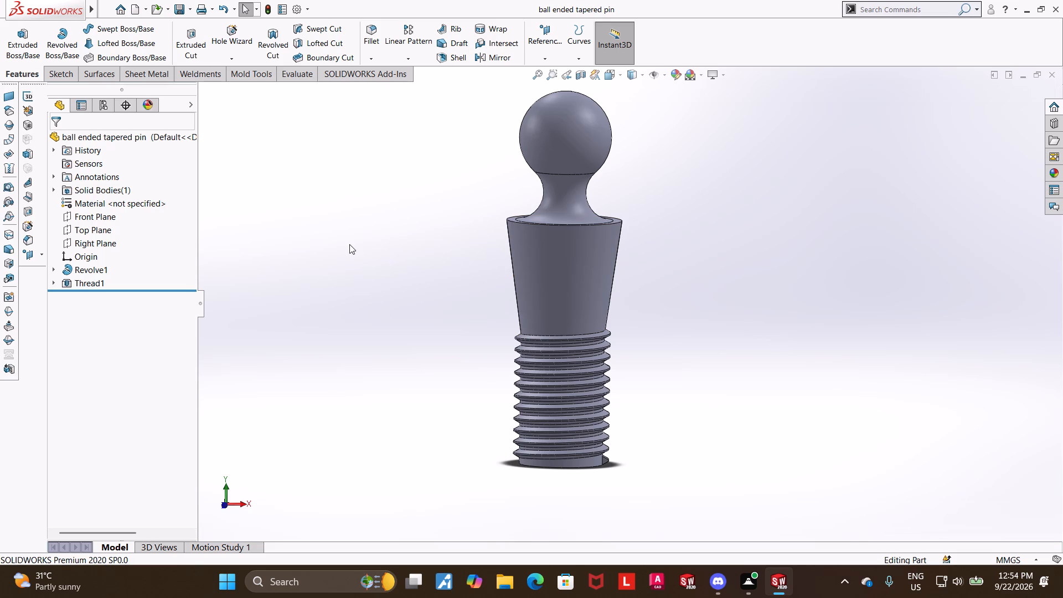
Create a new part document.
{"action": "left_click", "coordinate": [140, 7]}
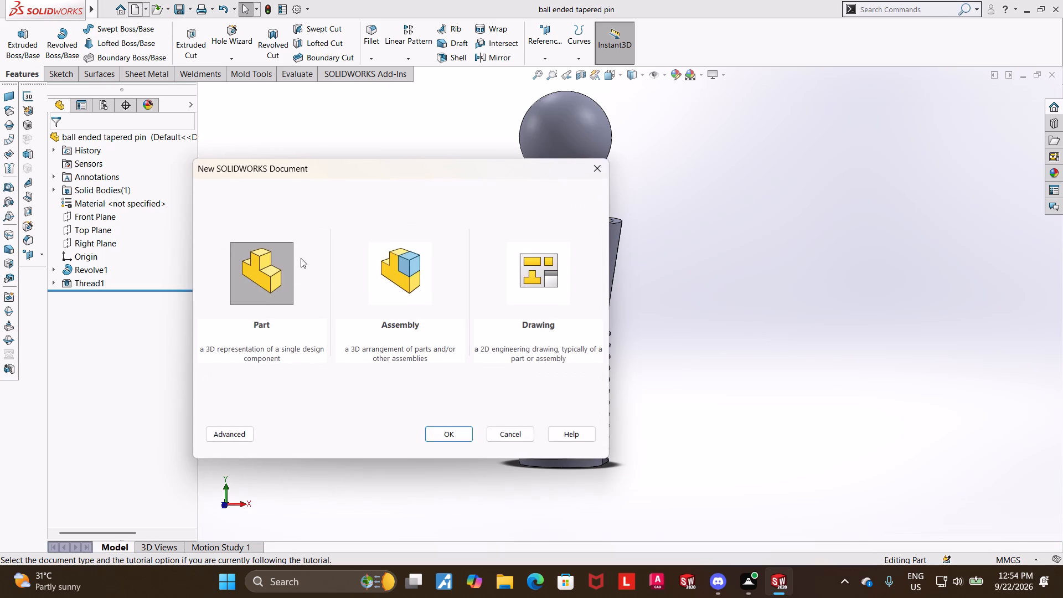
{"action": "double_click", "coordinate": [288, 269]}
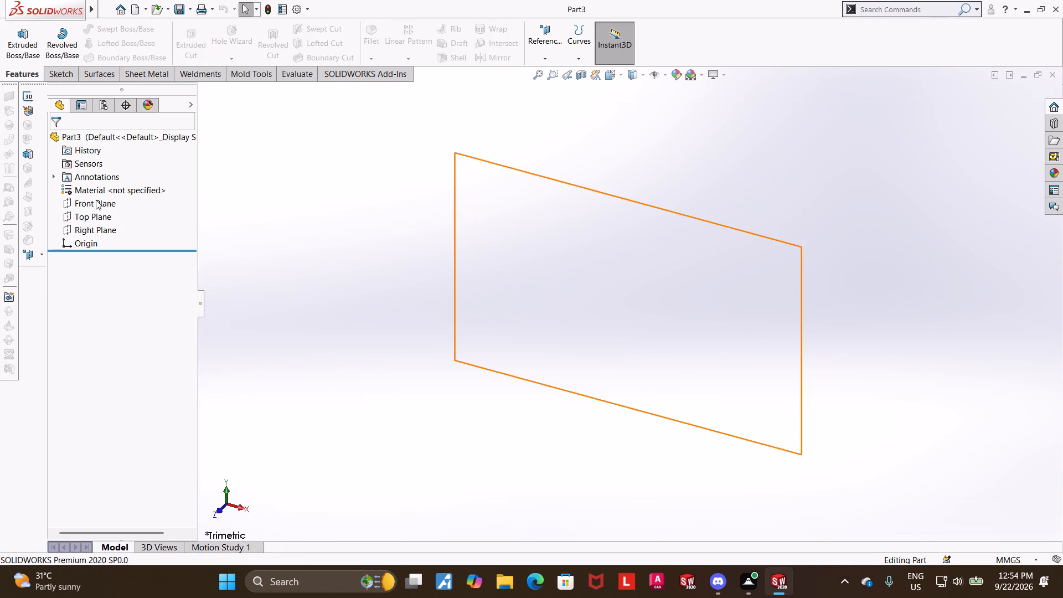
Sketch two concentric circles centred on the origin on the Top Plane, the outer with a radius of about 66 mm.
{"action": "left_click", "coordinate": [96, 200]}
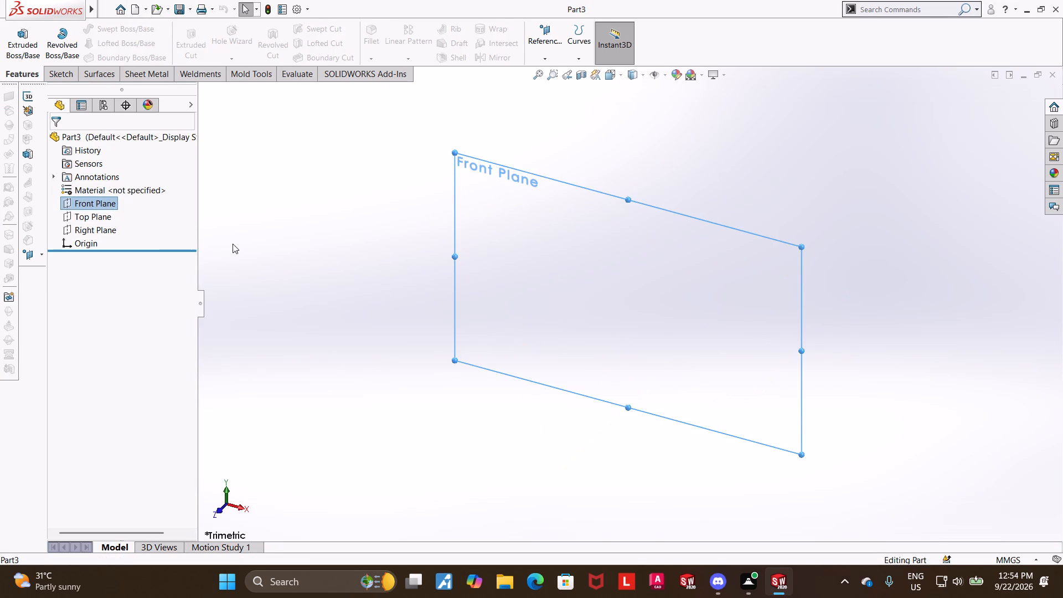
{"action": "left_click", "coordinate": [233, 244]}
{"action": "left_click", "coordinate": [97, 219]}
{"action": "left_click", "coordinate": [108, 202]}
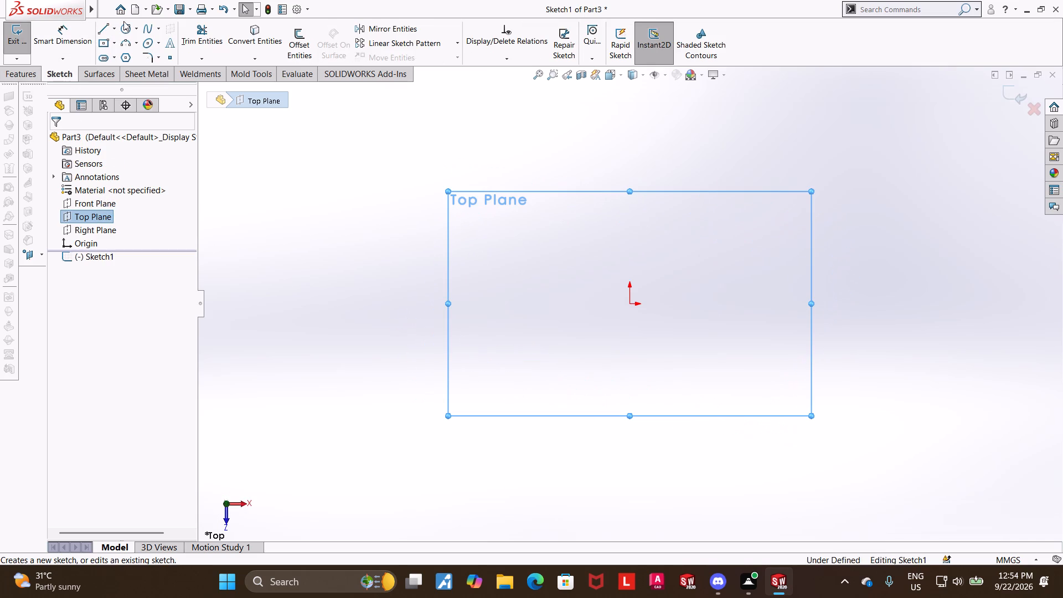
{"action": "left_click", "coordinate": [125, 30]}
{"action": "left_click", "coordinate": [629, 301]}
{"action": "left_click", "coordinate": [753, 250]}
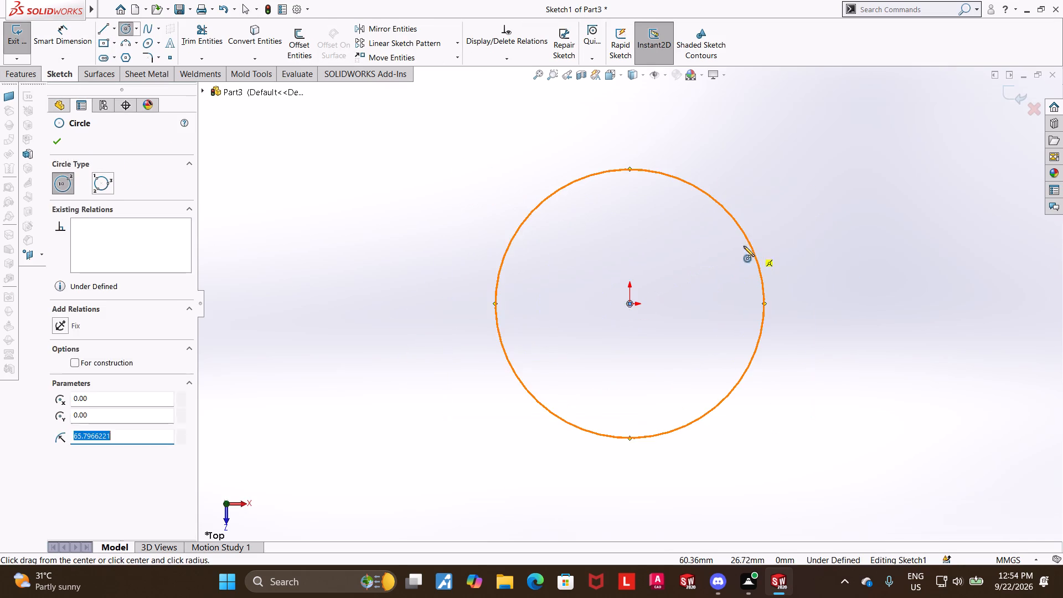
{"action": "key", "text": "Escape"}
{"action": "left_click", "coordinate": [130, 28]}
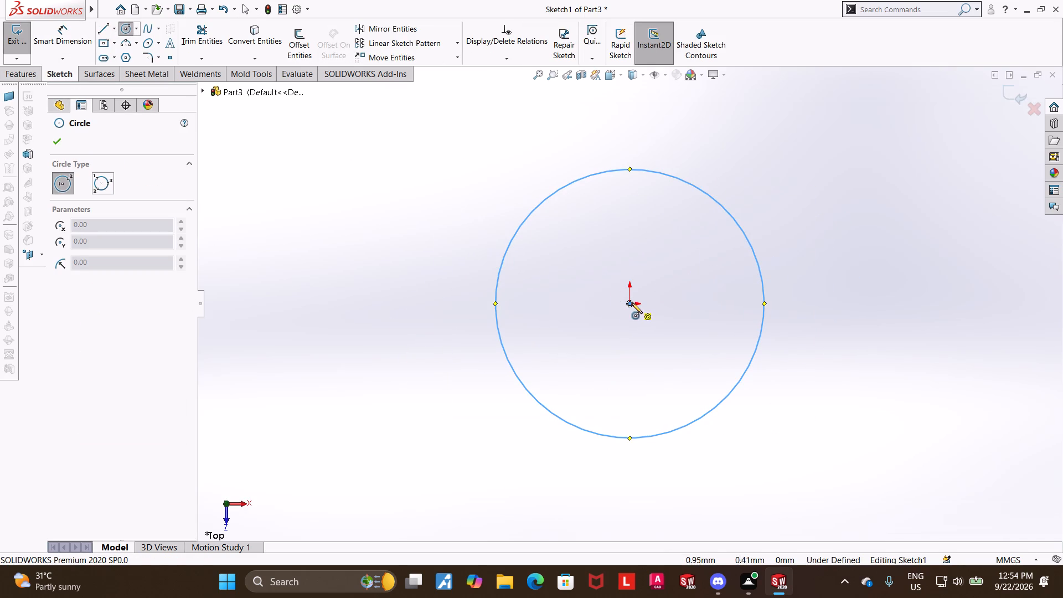
{"action": "left_click", "coordinate": [630, 304]}
{"action": "left_click", "coordinate": [703, 222]}
{"action": "key", "text": "Escape"}
{"action": "key", "text": "Escape"}
Dimension the outer circle's diameter as 30 mm and the inner circle's diameter as 20 mm.
{"action": "left_click", "coordinate": [74, 37]}
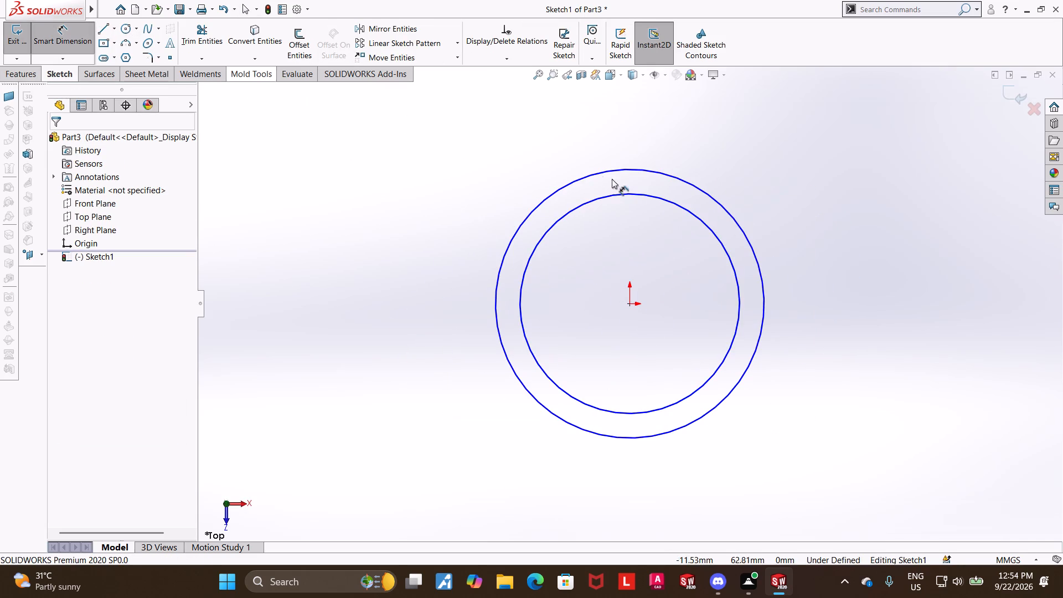
{"action": "left_click", "coordinate": [673, 177]}
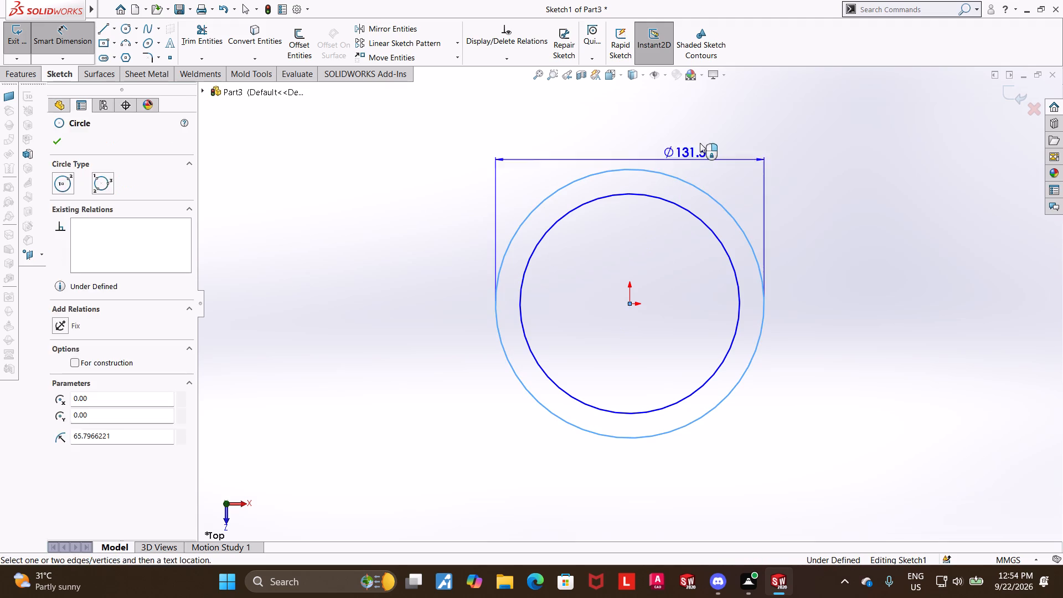
{"action": "left_click", "coordinate": [703, 140]}
{"action": "type", "text": "30"}
{"action": "key", "text": "Return"}
{"action": "key", "text": "Escape"}
{"action": "key", "text": "Escape"}
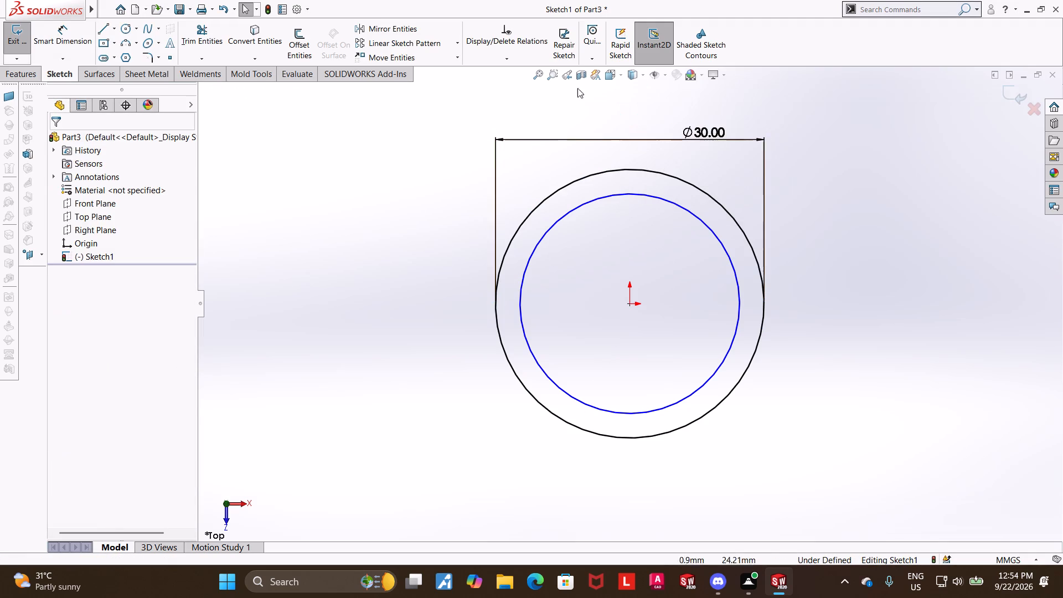
{"action": "left_click", "coordinate": [43, 29]}
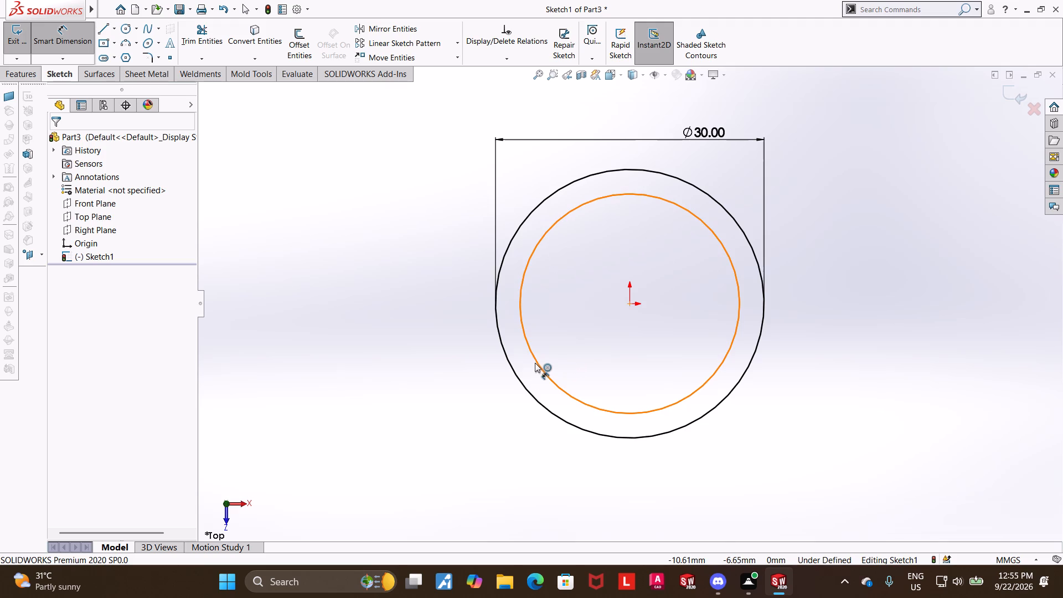
{"action": "left_click", "coordinate": [574, 395]}
{"action": "left_click", "coordinate": [603, 367]}
{"action": "type", "text": "20"}
{"action": "key", "text": "Return"}
{"action": "key", "text": "Escape"}
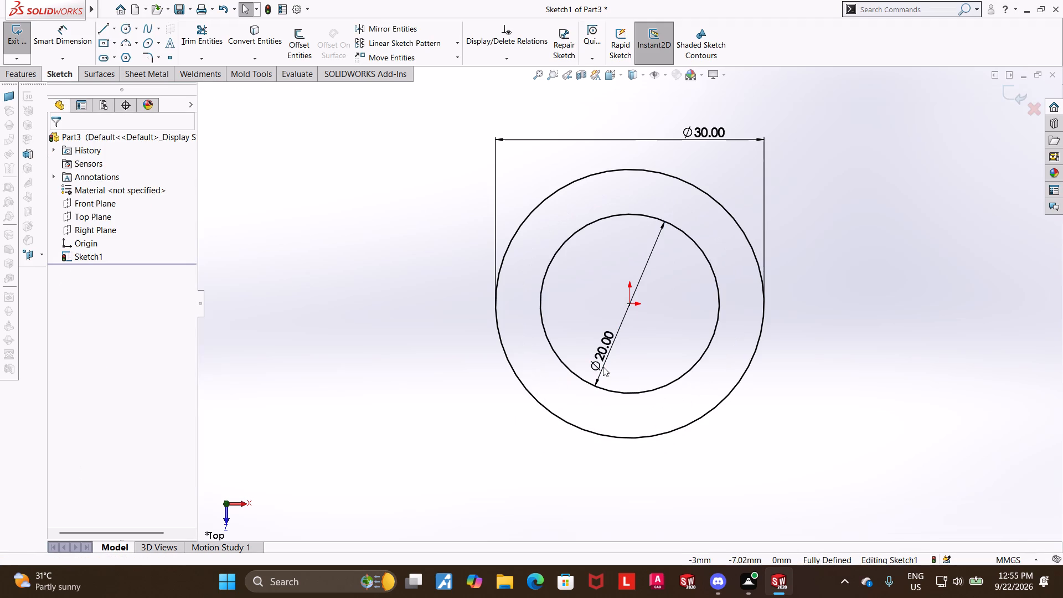
Finish the sketch and extrude the ring profile 37 mm as a boss with the Mid Plane end condition.
{"action": "left_click", "coordinate": [1009, 97]}
{"action": "middle_click_drag", "start_coordinate": [851, 233], "coordinate": [827, 132]}
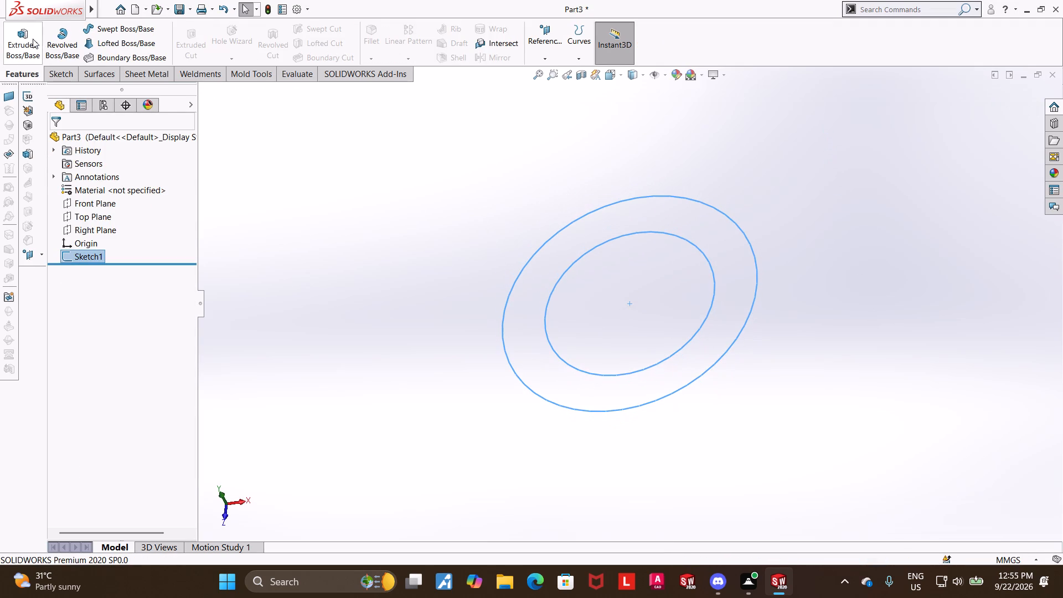
{"action": "left_click", "coordinate": [33, 38]}
{"action": "middle_click_drag", "start_coordinate": [353, 163], "coordinate": [369, 145]}
{"action": "scroll", "coordinate": [369, 144], "scroll_direction": "down", "scroll_amount": 1}
{"action": "left_click", "coordinate": [119, 173]}
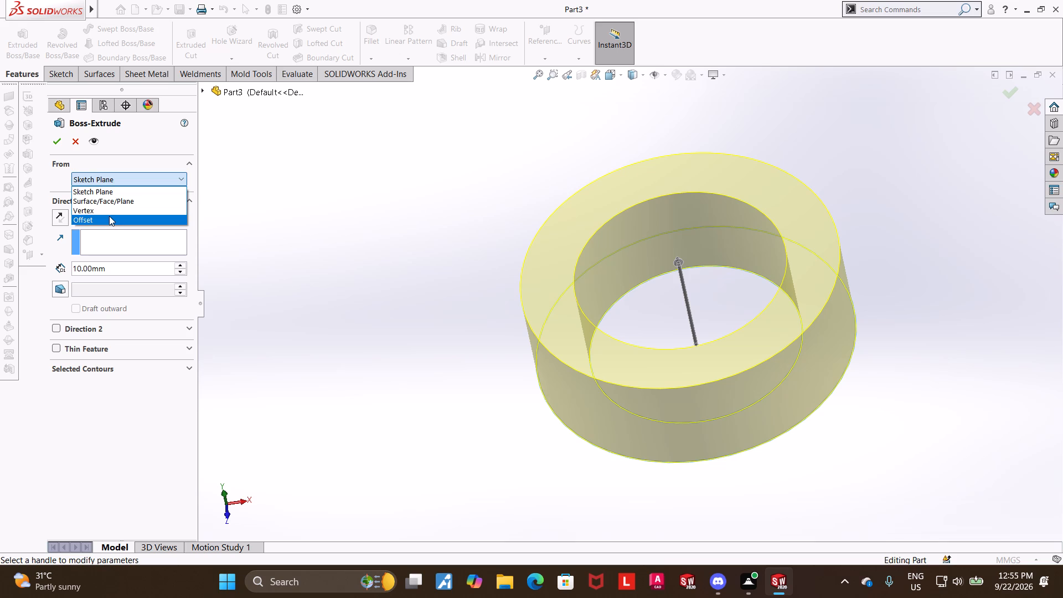
{"action": "left_click", "coordinate": [374, 220]}
{"action": "left_click", "coordinate": [76, 216]}
{"action": "left_click", "coordinate": [85, 277]}
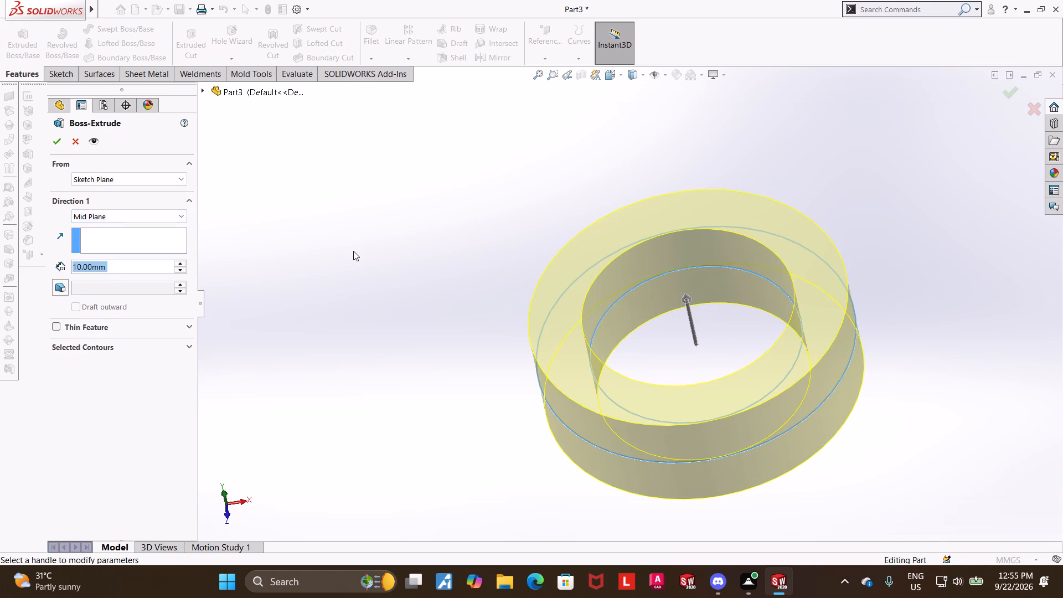
{"action": "middle_click", "coordinate": [338, 210]}
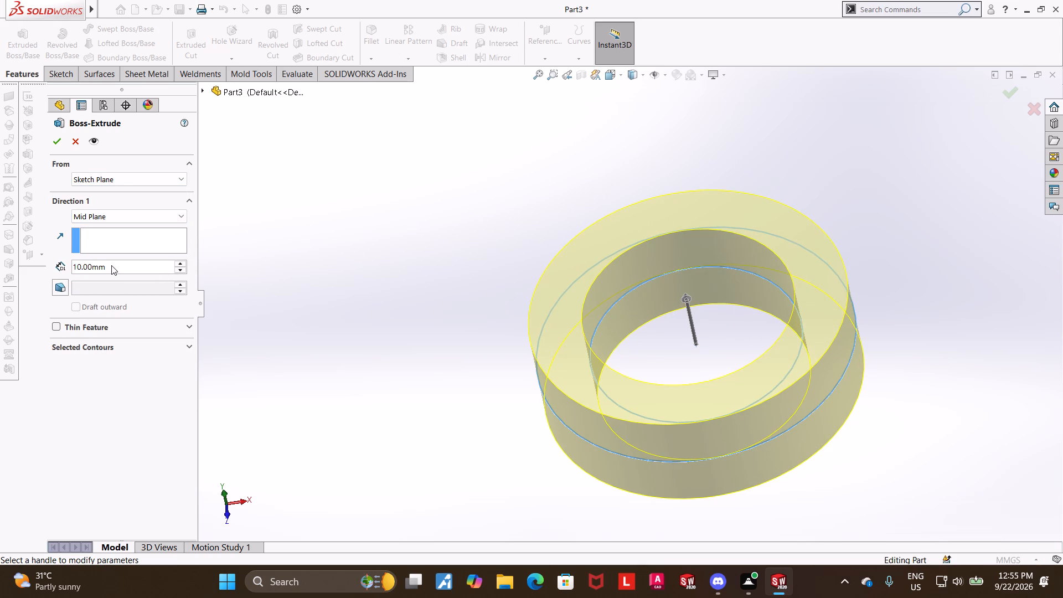
{"action": "left_click", "coordinate": [111, 265]}
{"action": "left_click_drag", "start_coordinate": [129, 265], "coordinate": [49, 264]}
{"action": "type", "text": "37"}
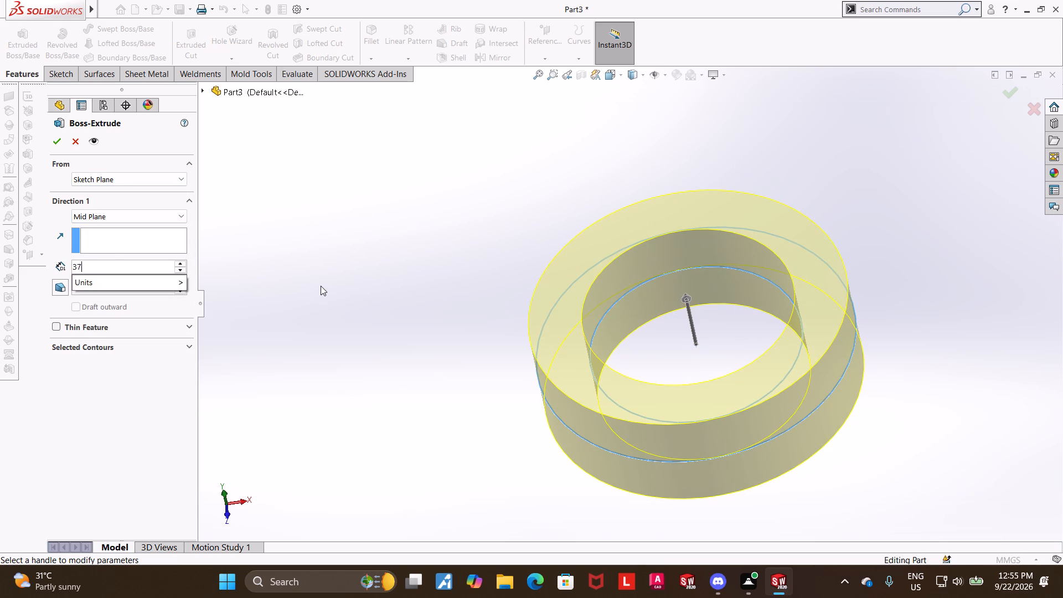
{"action": "key", "text": "Return"}
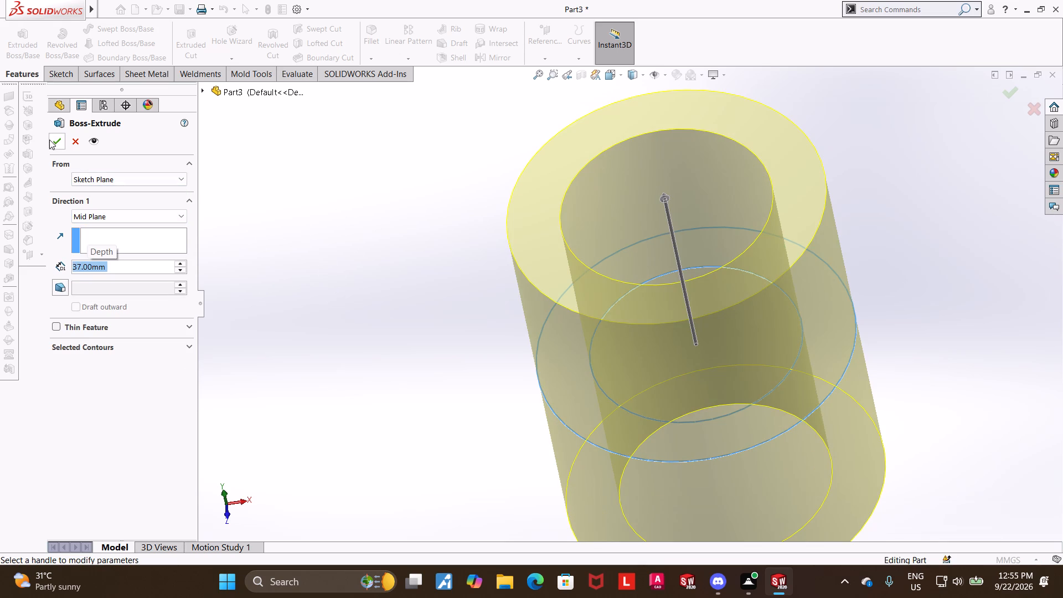
{"action": "left_click", "coordinate": [51, 141]}
{"action": "left_click", "coordinate": [394, 305]}
Sketch a circle about 10 mm in diameter on the Front Plane, centred slightly below and left of the origin.
{"action": "scroll", "coordinate": [394, 304], "scroll_direction": "up", "scroll_amount": 5}
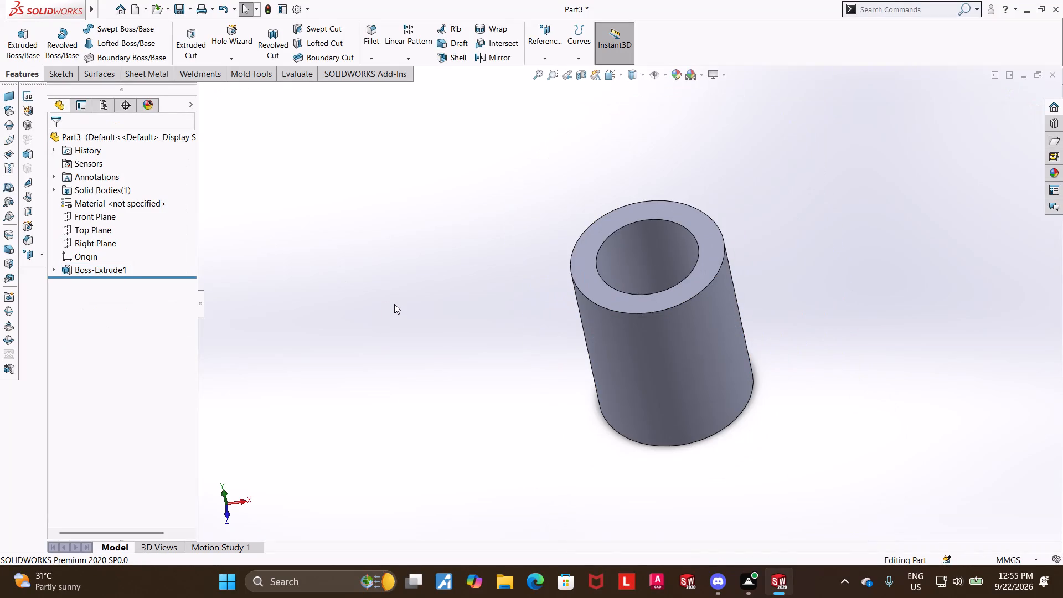
{"action": "scroll", "coordinate": [658, 321], "scroll_direction": "down", "scroll_amount": 3}
{"action": "middle_click_drag", "start_coordinate": [834, 303], "coordinate": [838, 219]}
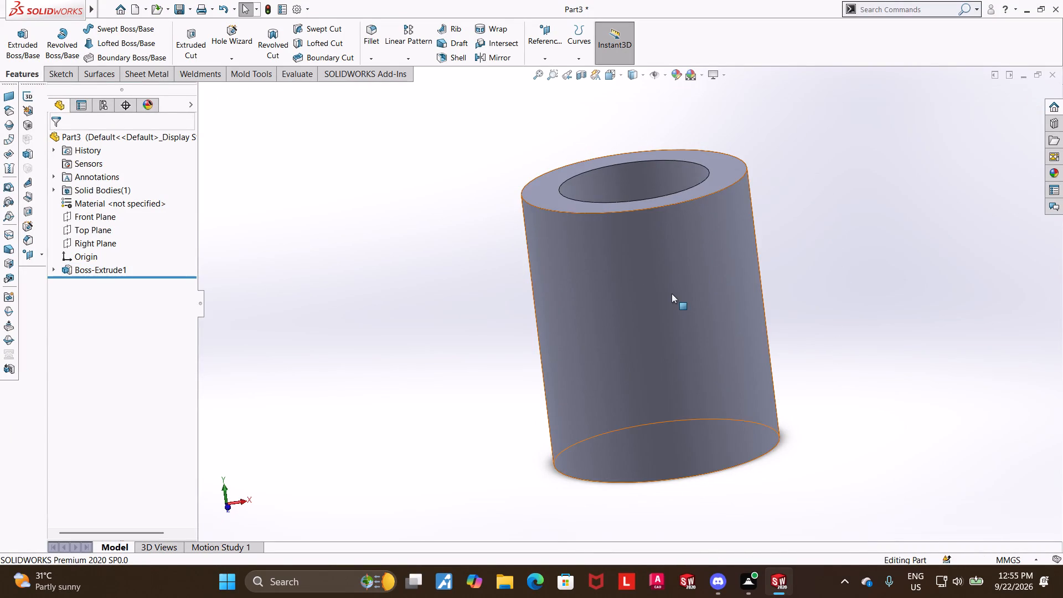
{"action": "left_click", "coordinate": [672, 293]}
{"action": "left_click", "coordinate": [395, 244]}
{"action": "double_click", "coordinate": [91, 220]}
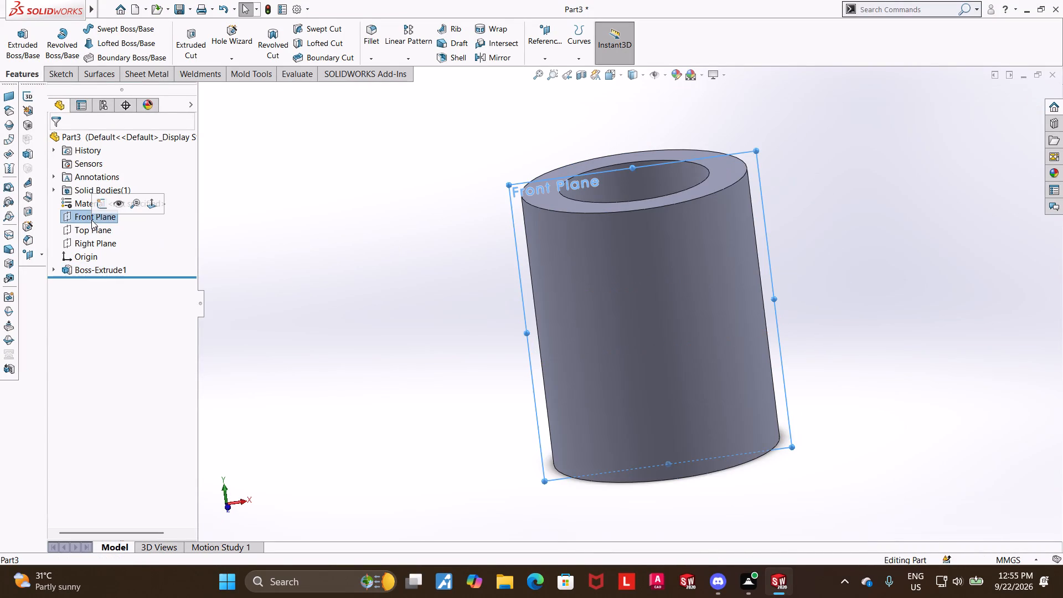
{"action": "middle_click_drag", "start_coordinate": [297, 259], "coordinate": [309, 243]}
{"action": "left_click", "coordinate": [83, 216]}
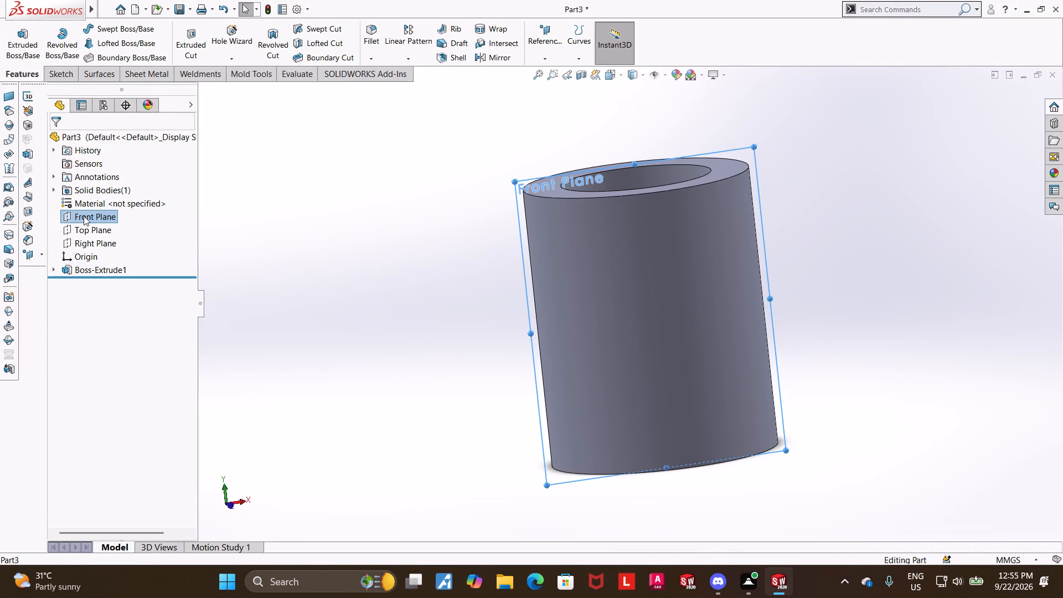
{"action": "left_click", "coordinate": [95, 198]}
{"action": "left_click", "coordinate": [245, 241]}
{"action": "left_click", "coordinate": [90, 217]}
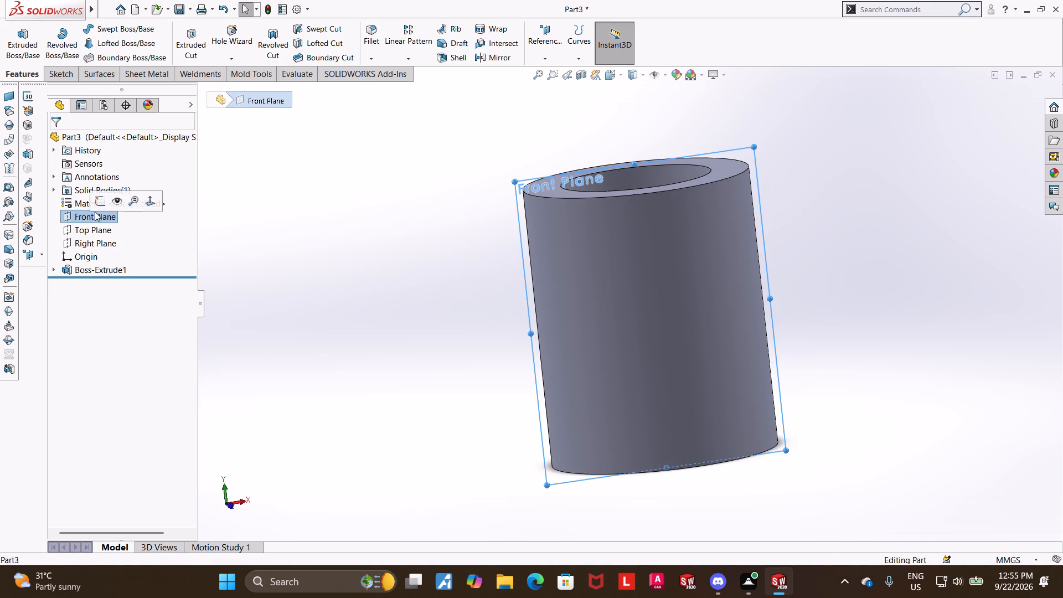
{"action": "left_click", "coordinate": [97, 200]}
{"action": "left_click", "coordinate": [100, 283]}
{"action": "left_click", "coordinate": [125, 269]}
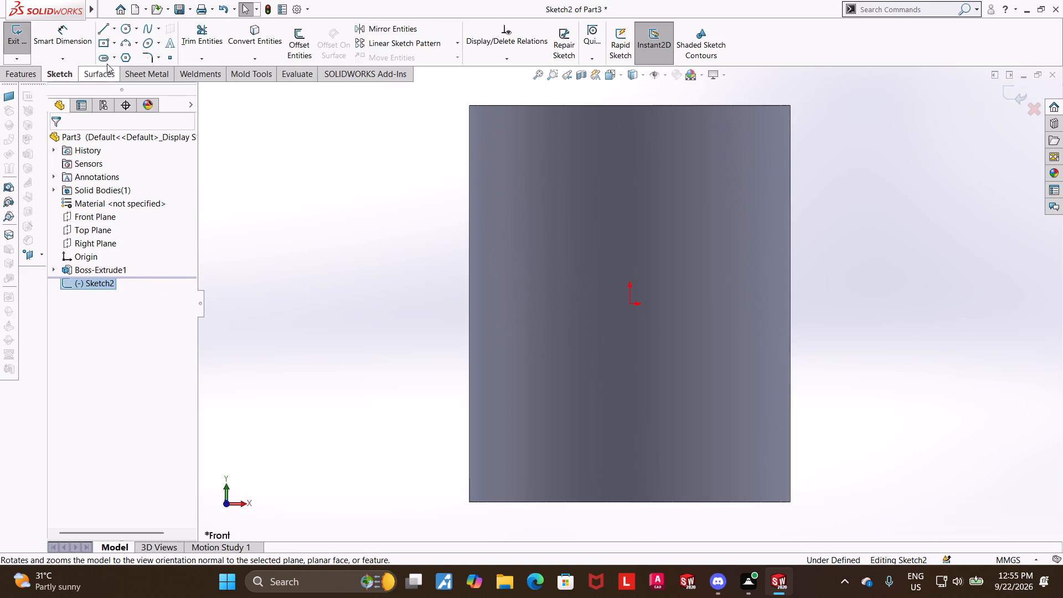
{"action": "left_click", "coordinate": [124, 28]}
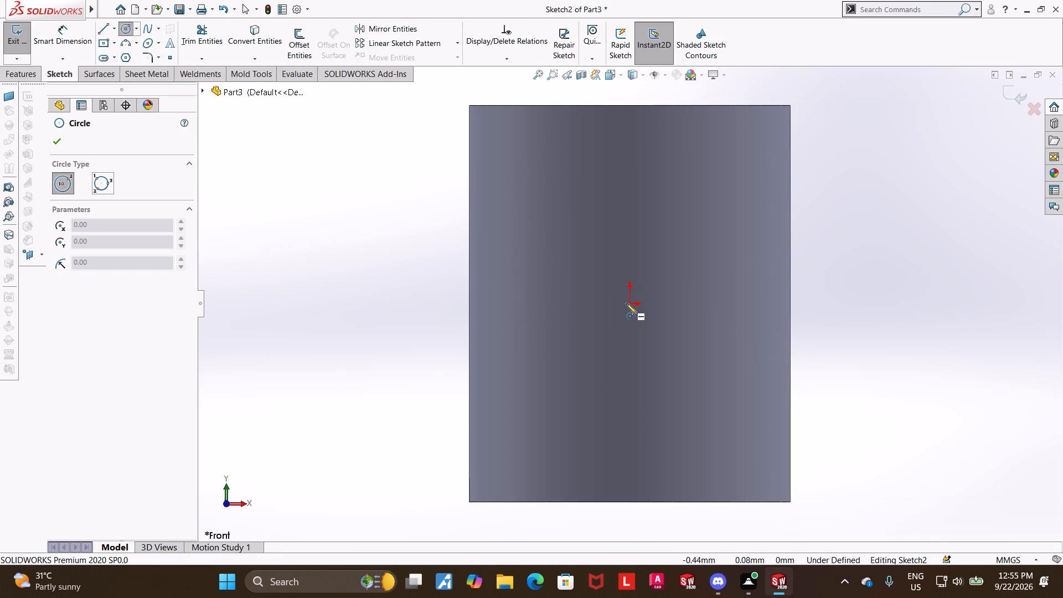
{"action": "left_click", "coordinate": [597, 318]}
{"action": "left_click", "coordinate": [616, 267]}
{"action": "key", "text": "Escape"}
Dimension the circle's centre 18 mm above the bottom edge of the cylinder.
{"action": "left_click", "coordinate": [44, 36]}
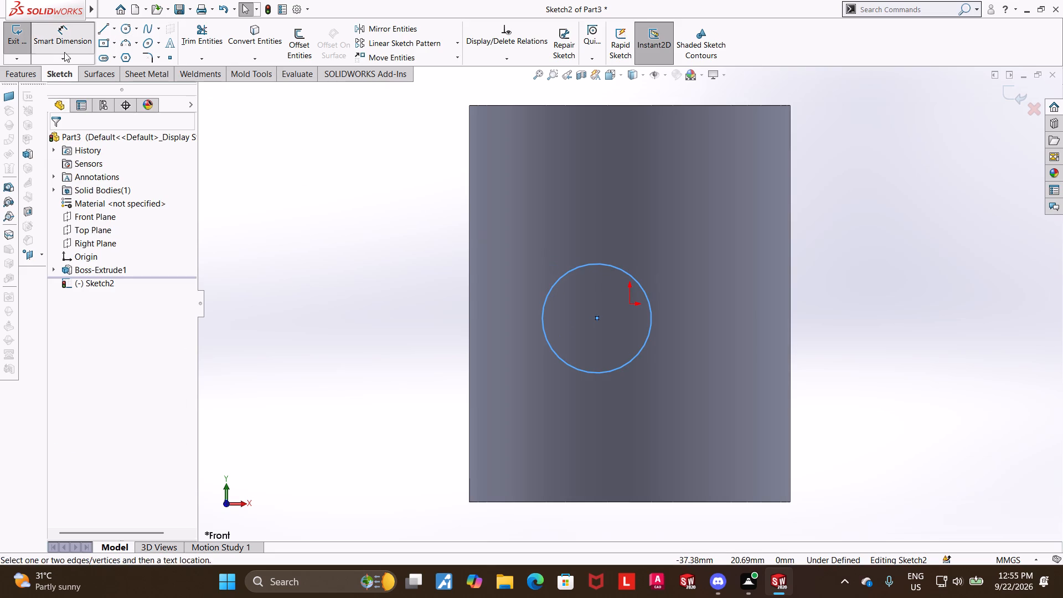
{"action": "left_click", "coordinate": [599, 321]}
{"action": "left_click", "coordinate": [576, 502]}
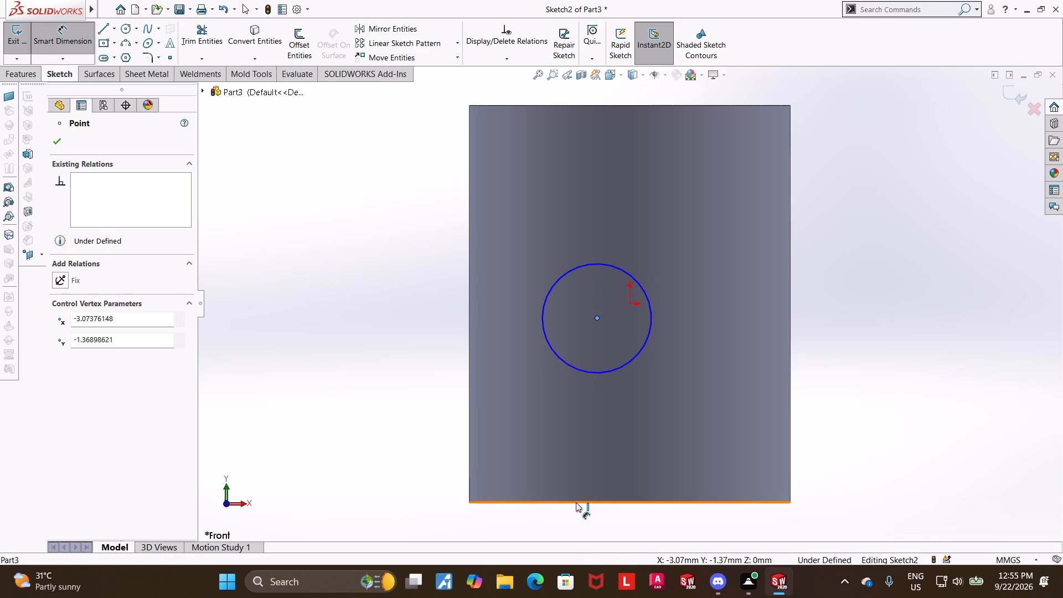
{"action": "left_click", "coordinate": [339, 399]}
{"action": "type", "text": "18"}
{"action": "key", "text": "Return"}
{"action": "key", "text": "Escape"}
{"action": "key", "text": "Escape"}
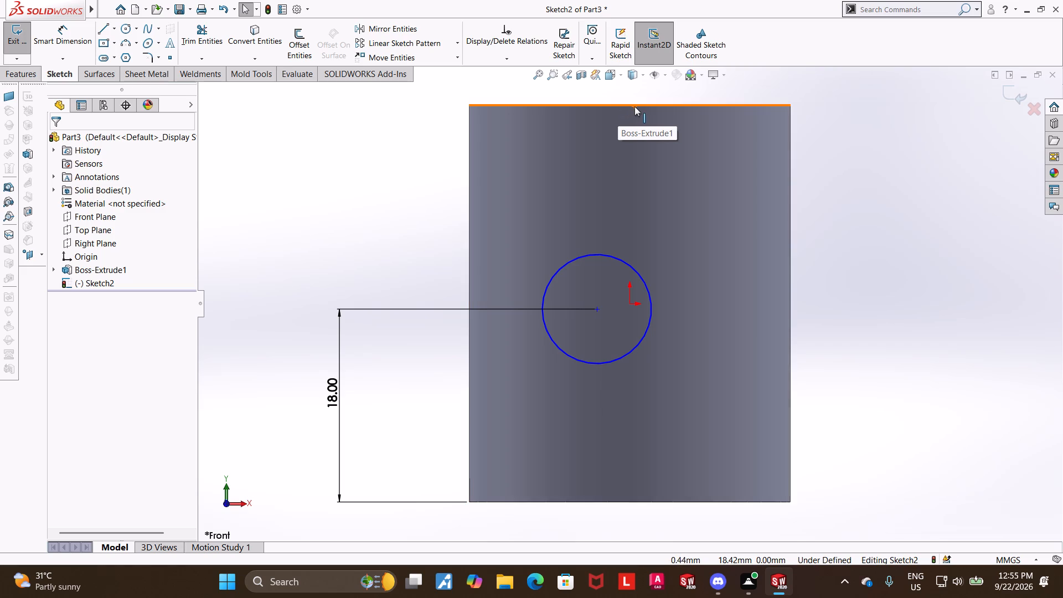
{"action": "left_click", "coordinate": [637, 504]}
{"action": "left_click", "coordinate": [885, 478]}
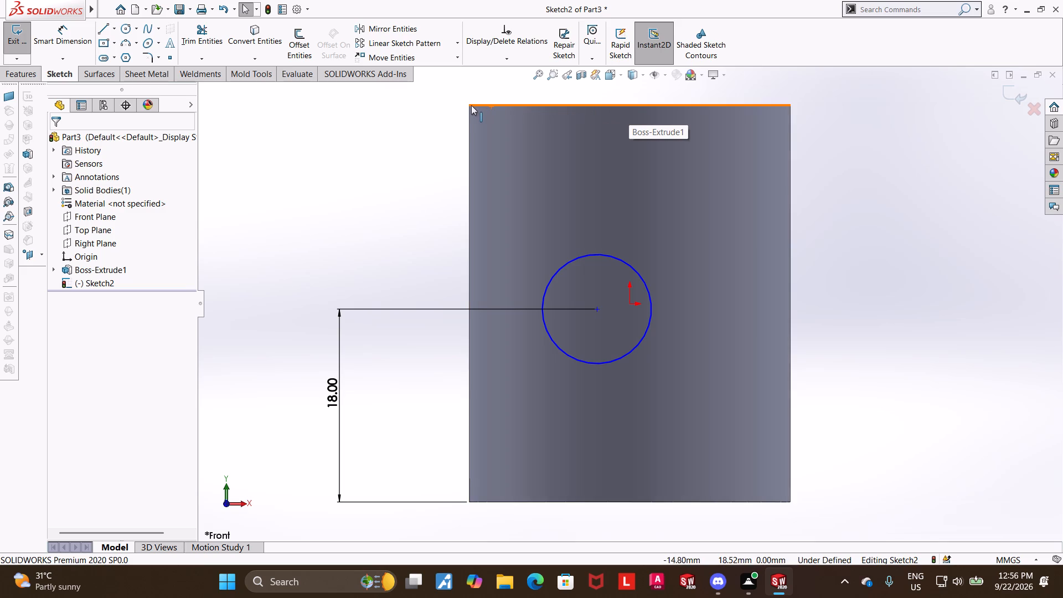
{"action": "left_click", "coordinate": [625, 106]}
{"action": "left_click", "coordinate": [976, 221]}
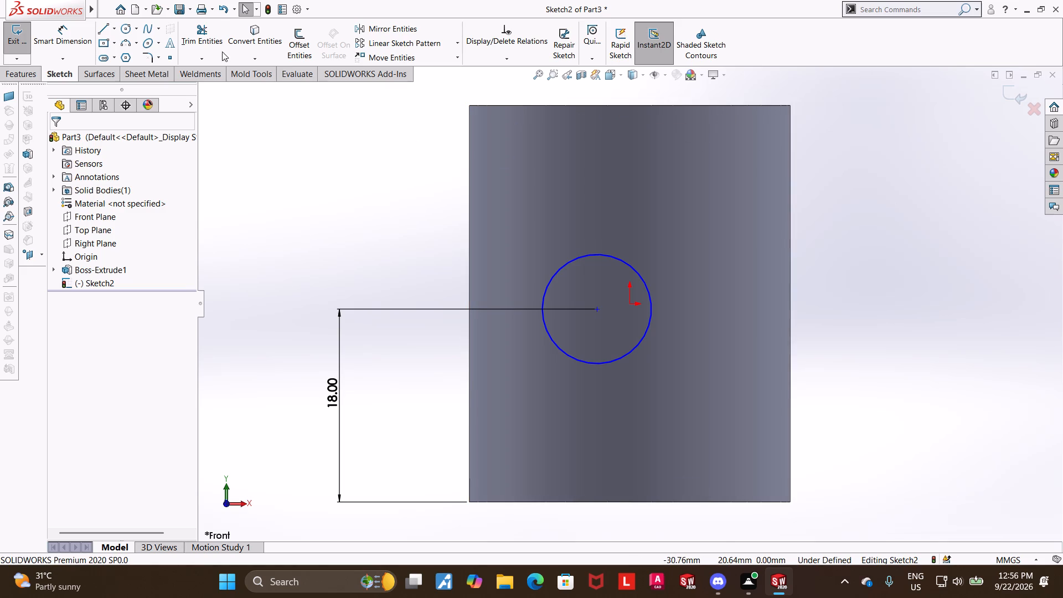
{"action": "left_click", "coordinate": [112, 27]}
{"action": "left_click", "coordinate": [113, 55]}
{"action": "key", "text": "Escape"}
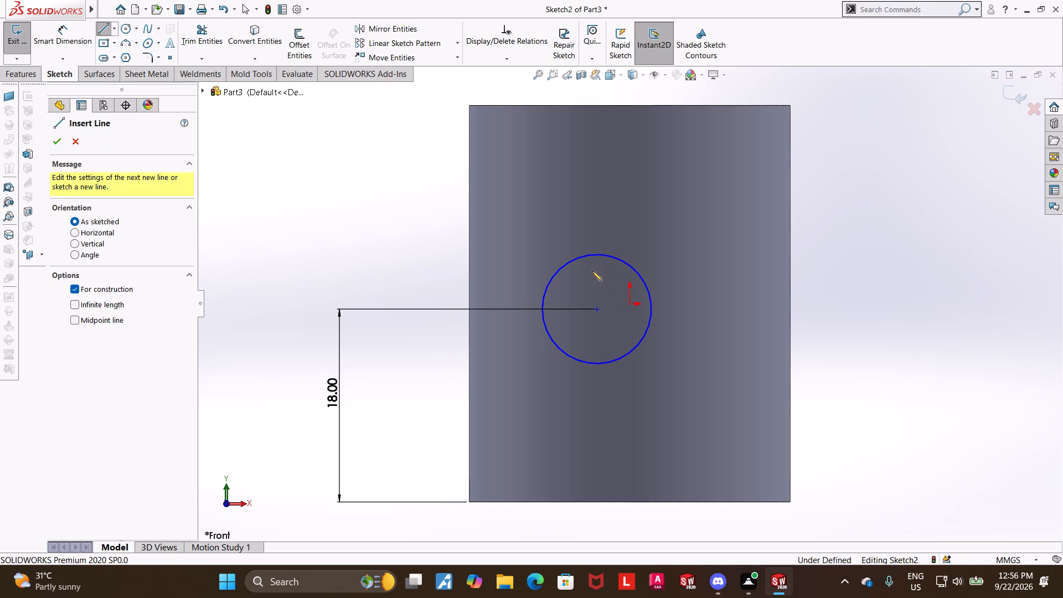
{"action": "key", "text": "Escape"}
Add a Vertical relation between the circle's centre and the origin.
{"action": "left_click", "coordinate": [628, 302]}
{"action": "left_click", "coordinate": [599, 310], "text": "ctrl"}
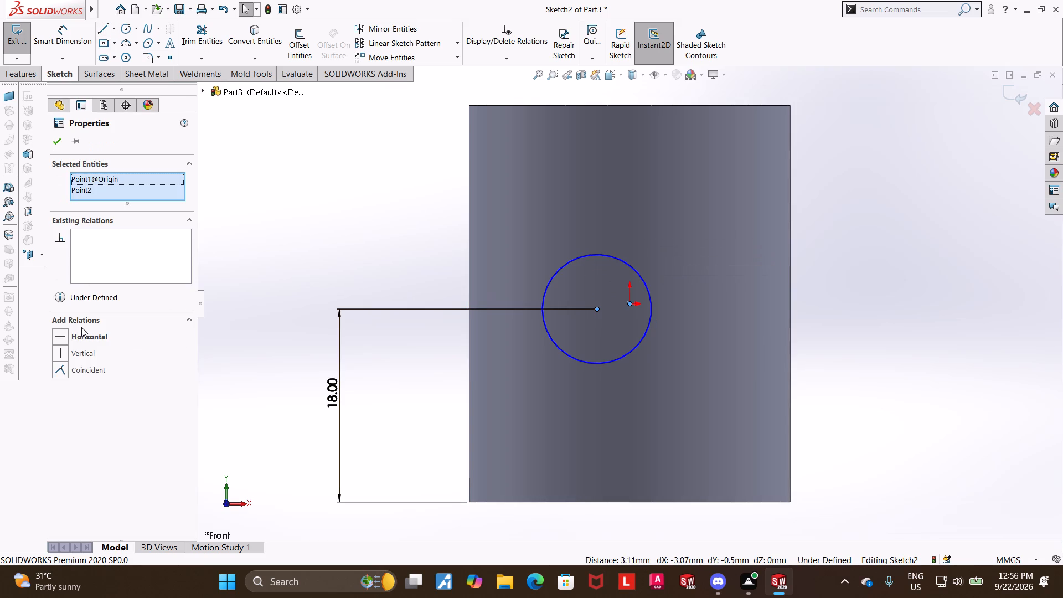
{"action": "left_click", "coordinate": [63, 350]}
{"action": "left_click", "coordinate": [53, 142]}
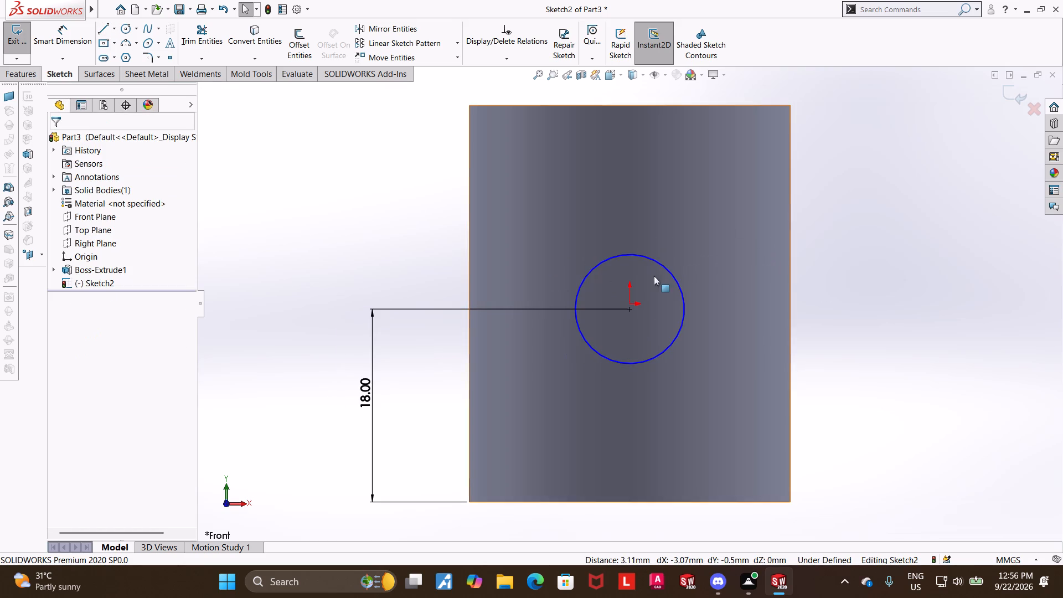
{"action": "left_click", "coordinate": [834, 291]}
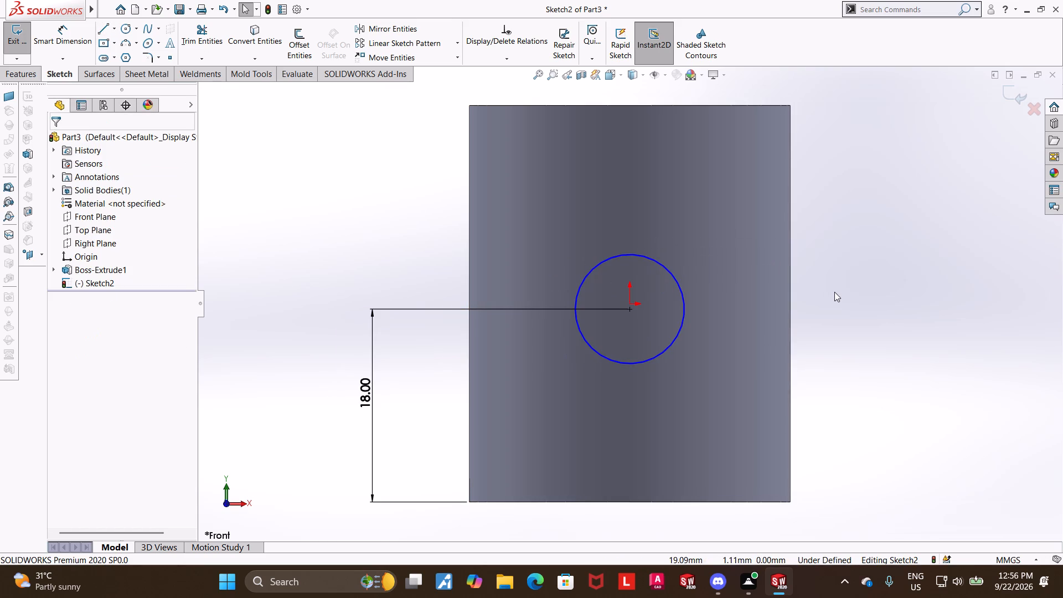
{"action": "left_click", "coordinate": [834, 292]}
Dimension the circle's diameter as 6 mm.
{"action": "scroll", "coordinate": [852, 289], "scroll_direction": "up", "scroll_amount": 1}
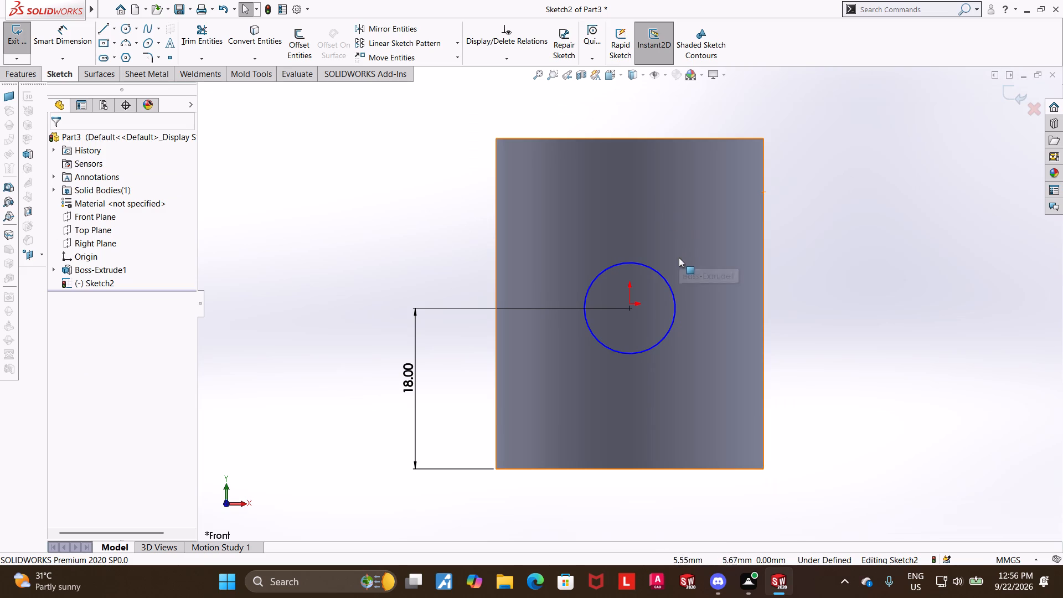
{"action": "left_click", "coordinate": [78, 38]}
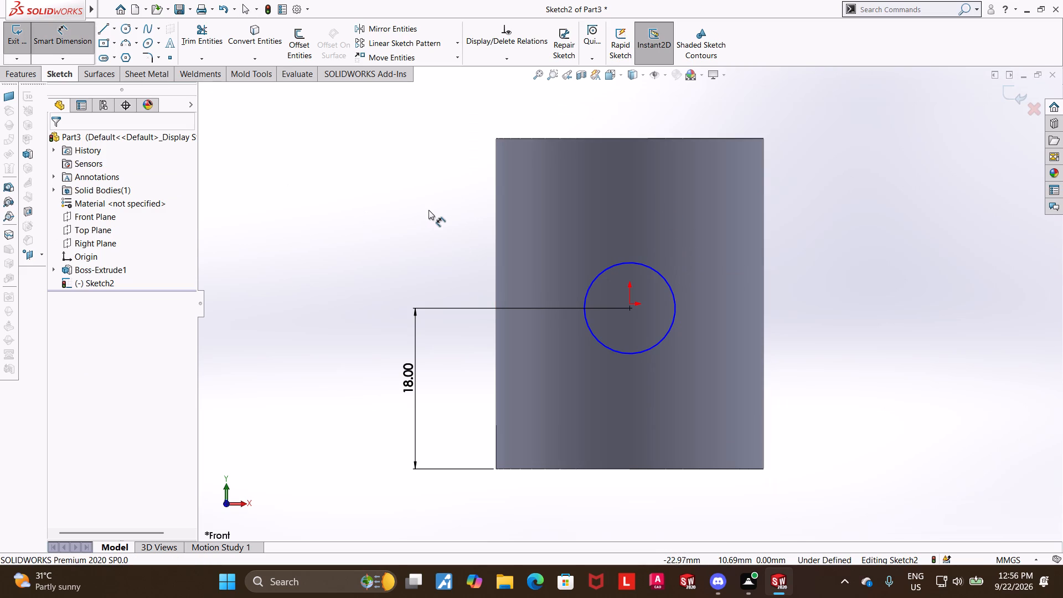
{"action": "left_click", "coordinate": [621, 265]}
{"action": "left_click", "coordinate": [612, 241]}
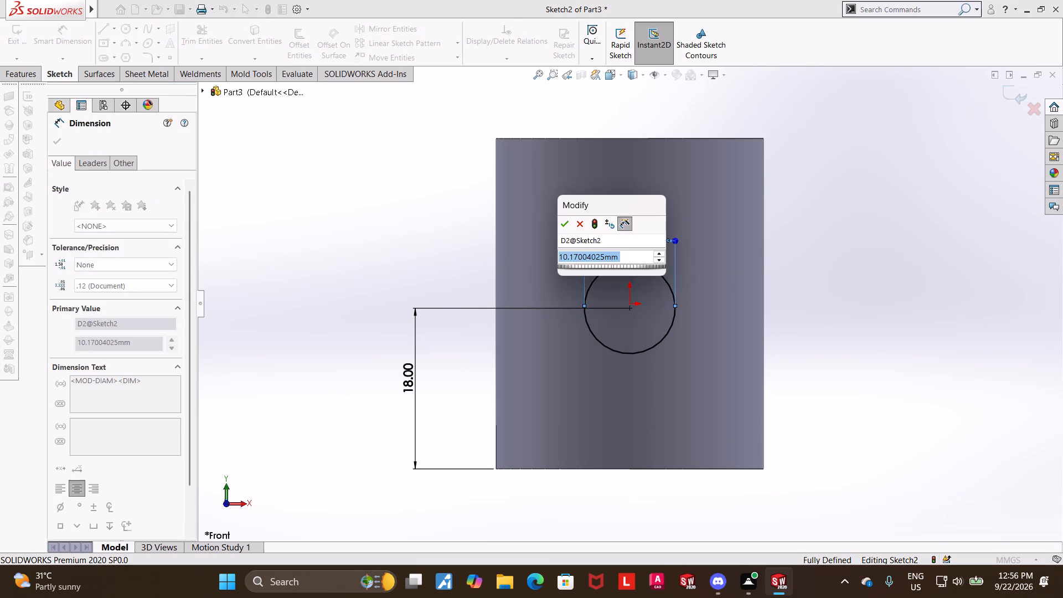
{"action": "key", "text": "6"}
{"action": "key", "text": "Return"}
{"action": "key", "text": "Escape"}
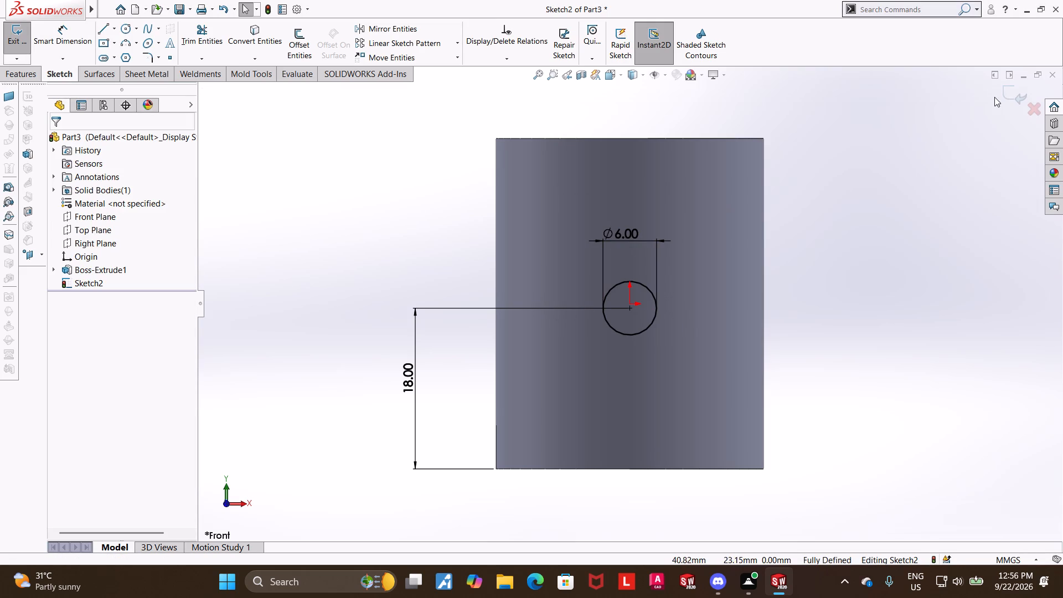
Close the sketch and cut-extrude the 6 mm circle through the cylinder with a Mid Plane depth of 37 mm.
{"action": "left_click", "coordinate": [1013, 89]}
{"action": "middle_click_drag", "start_coordinate": [876, 221], "coordinate": [840, 230]}
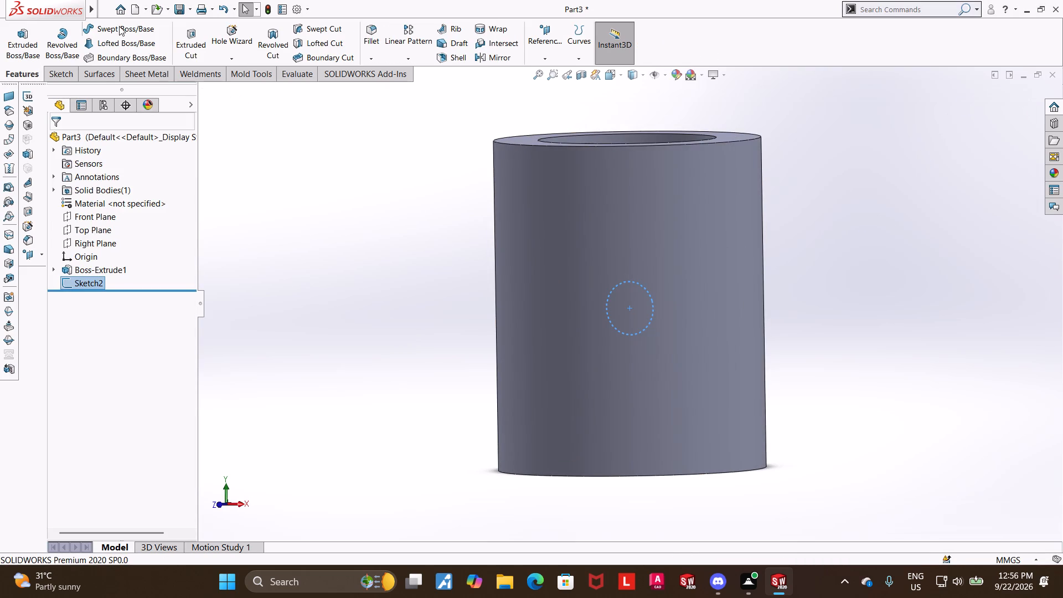
{"action": "left_click", "coordinate": [186, 34]}
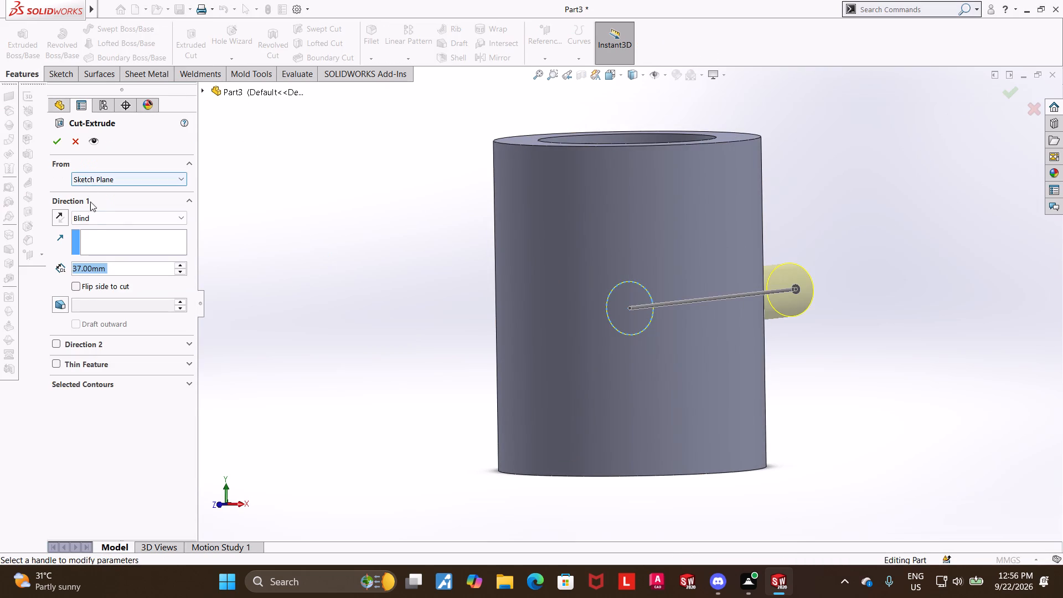
{"action": "left_click", "coordinate": [102, 216]}
{"action": "left_click", "coordinate": [95, 306]}
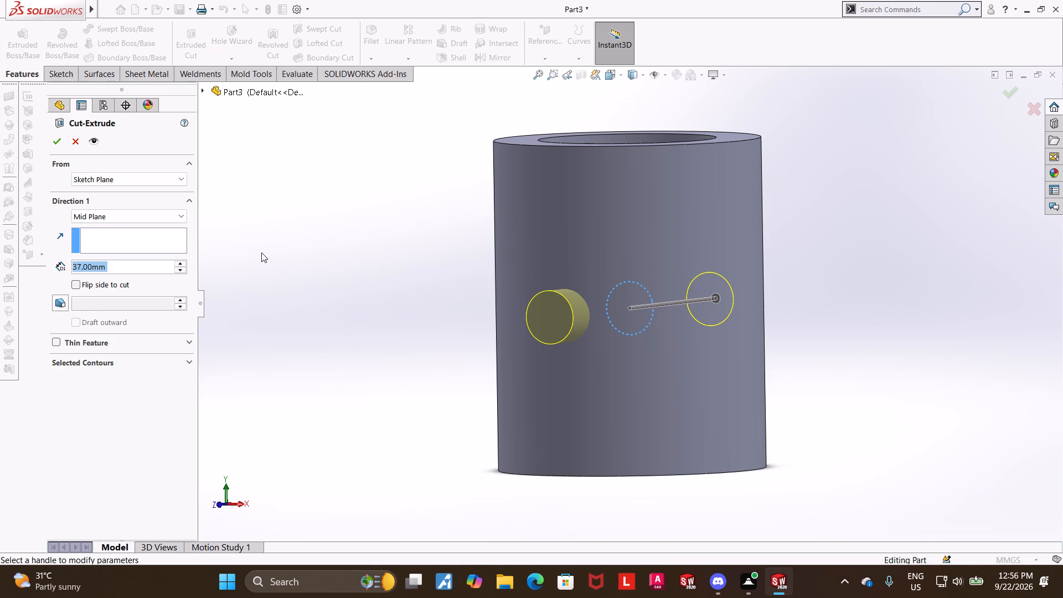
{"action": "left_click", "coordinate": [53, 146]}
{"action": "left_click", "coordinate": [317, 213]}
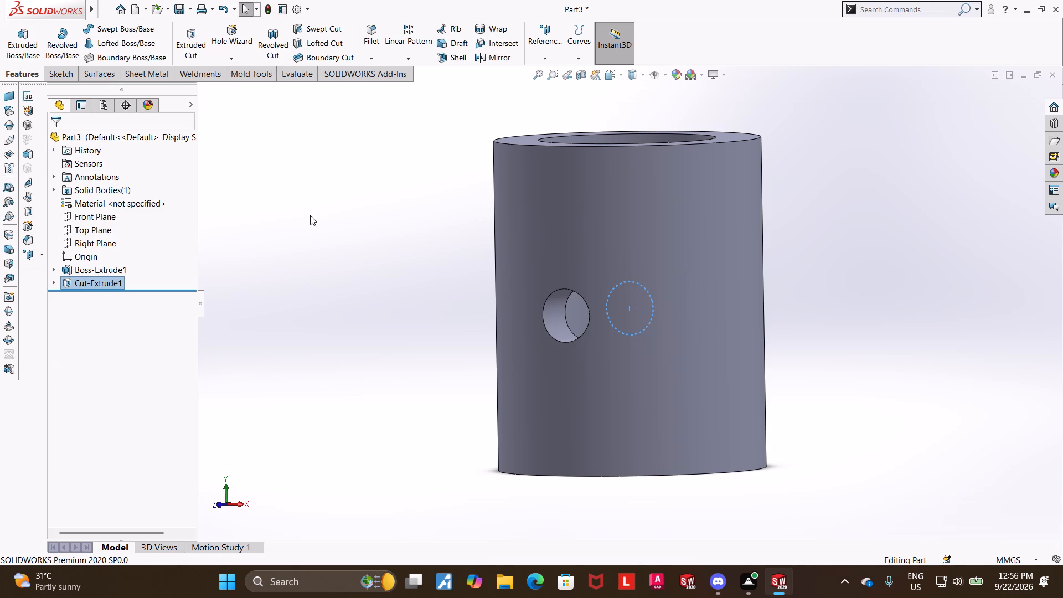
Examine the cross hole in the cylinder wall from several angles, ending in an isometric view.
{"action": "middle_click_drag", "start_coordinate": [326, 224], "coordinate": [346, 184]}
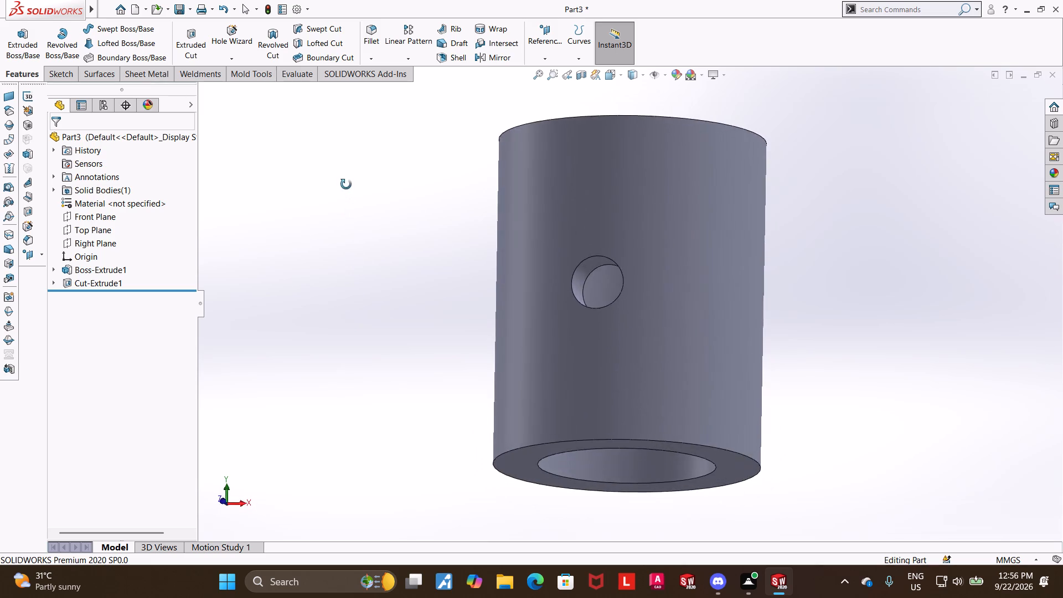
{"action": "middle_click_drag", "start_coordinate": [346, 184], "coordinate": [399, 232]}
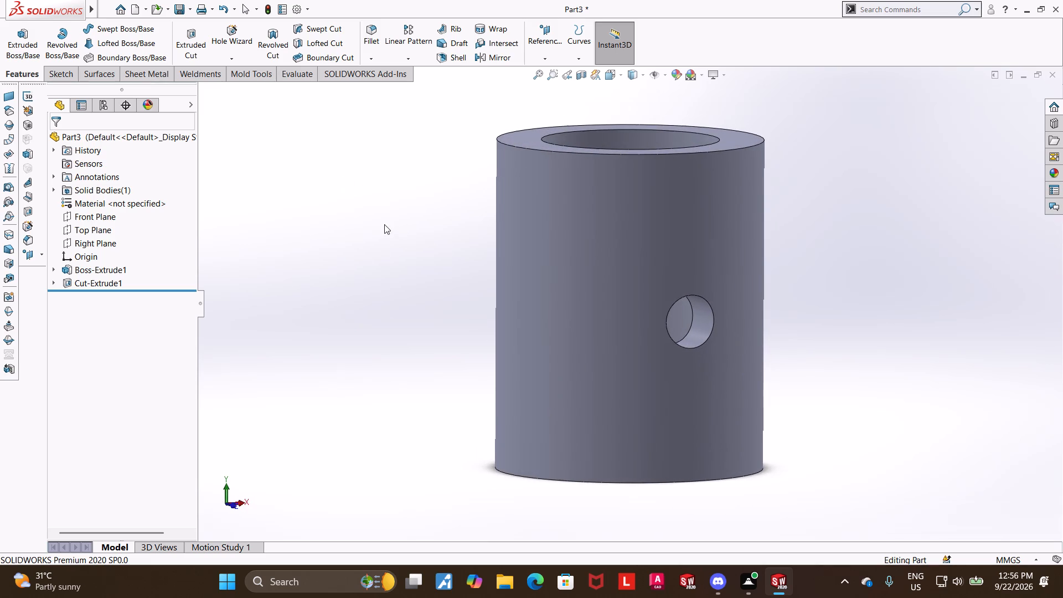
{"action": "scroll", "coordinate": [803, 266], "scroll_direction": "up", "scroll_amount": 2}
{"action": "scroll", "coordinate": [785, 229], "scroll_direction": "down", "scroll_amount": 3}
{"action": "scroll", "coordinate": [782, 226], "scroll_direction": "up", "scroll_amount": 2}
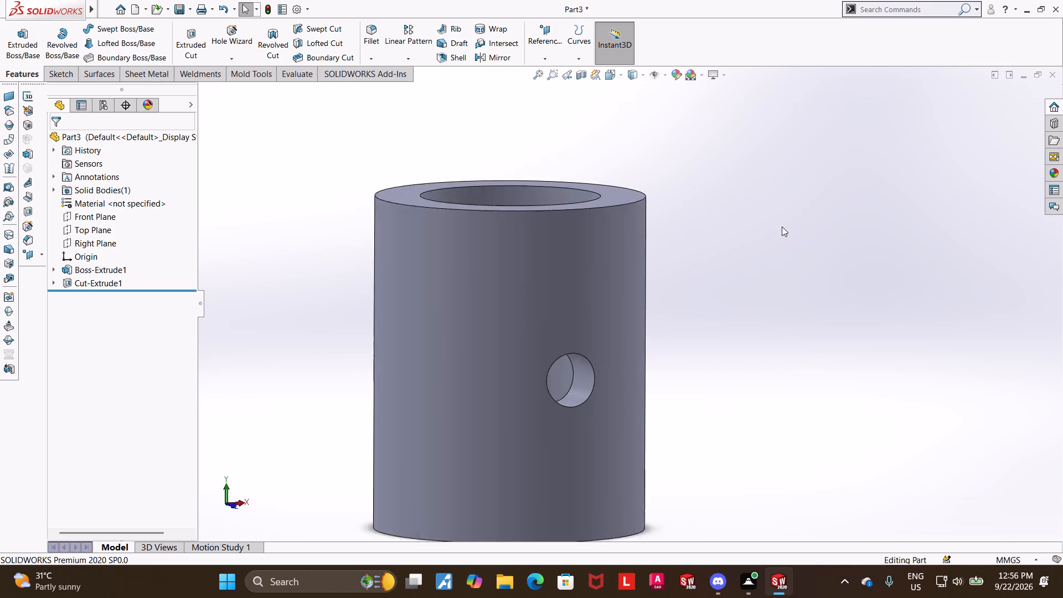
{"action": "scroll", "coordinate": [782, 226], "scroll_direction": "up", "scroll_amount": 3}
{"action": "scroll", "coordinate": [622, 351], "scroll_direction": "down", "scroll_amount": 1}
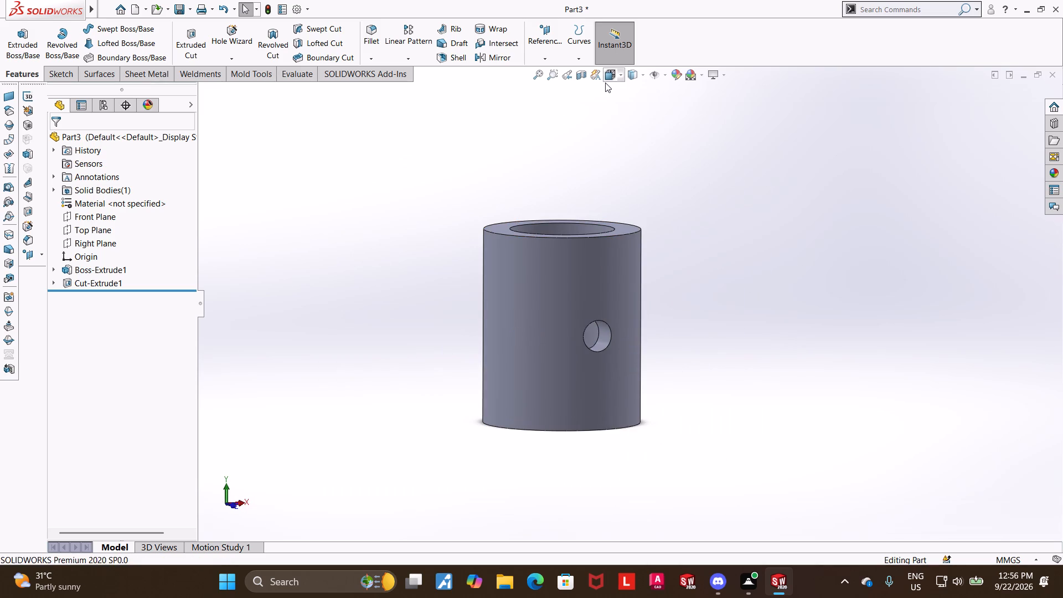
{"action": "left_click", "coordinate": [606, 79]}
{"action": "left_click", "coordinate": [458, 282]}
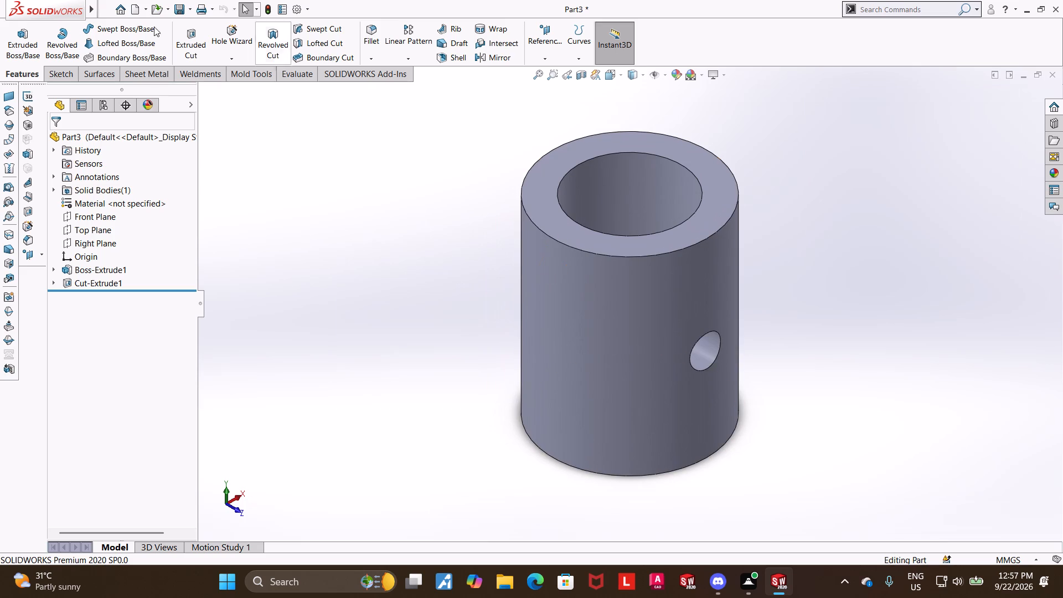
Save the part as "bush for lever" in the Downloads folder as a SOLIDWORKS Part file.
{"action": "left_click", "coordinate": [134, 152]}
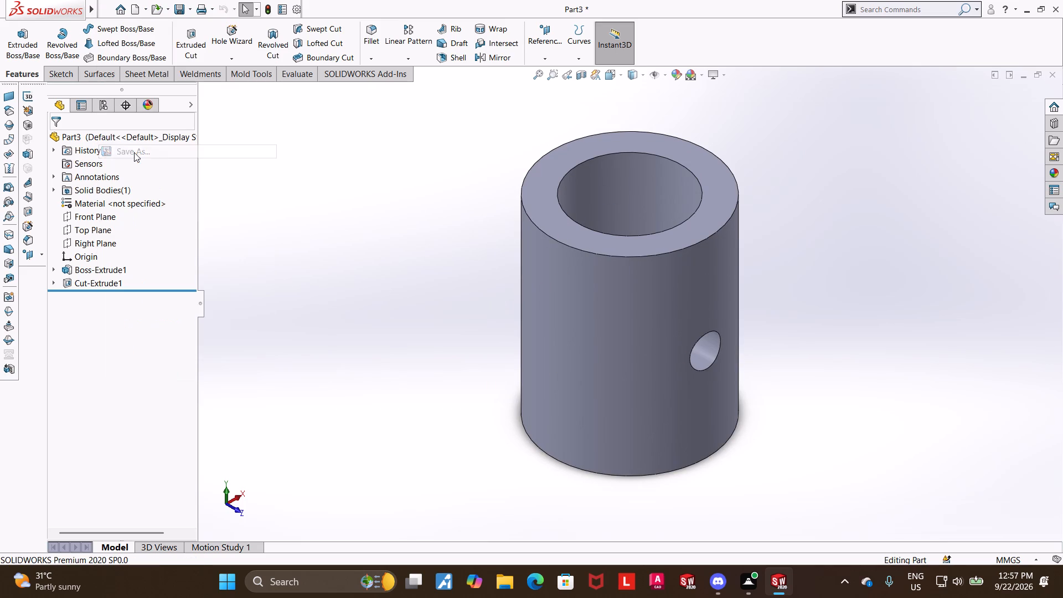
{"action": "type", "text": "bush"}
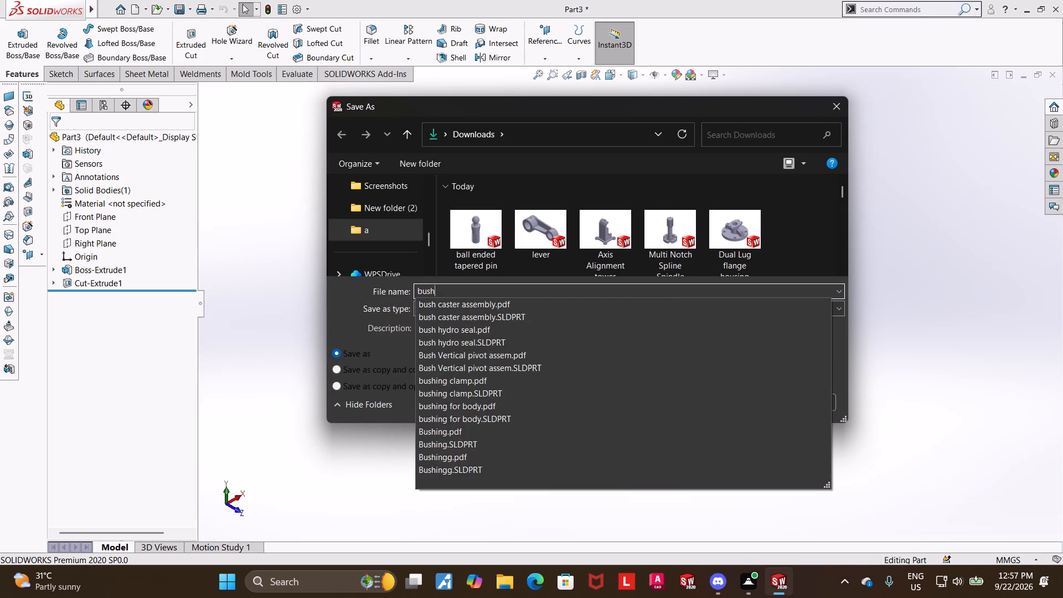
{"action": "key", "text": "space"}
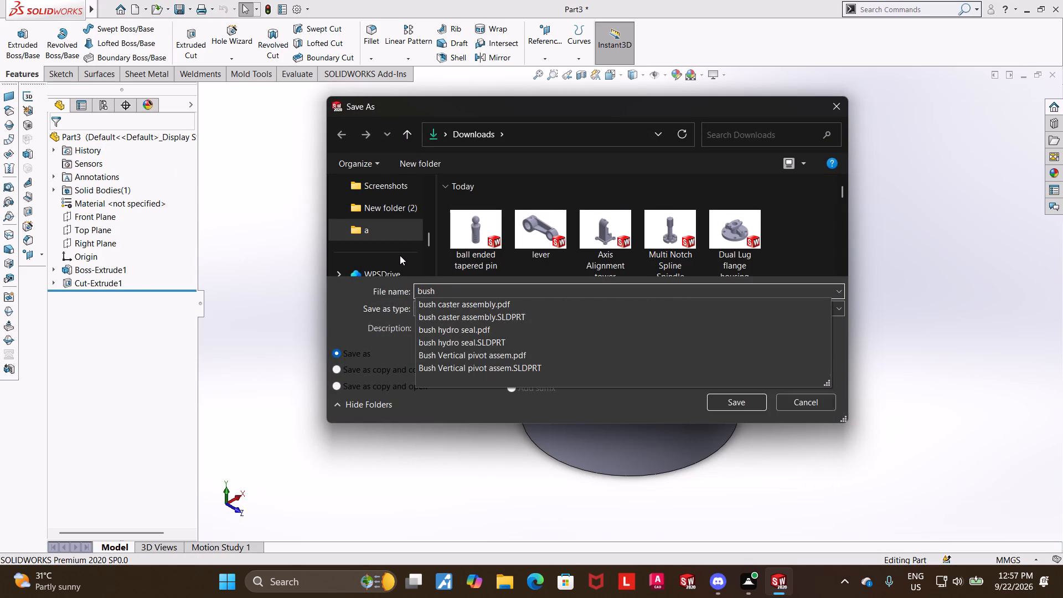
{"action": "type", "text": "for"}
{"action": "key", "text": "space"}
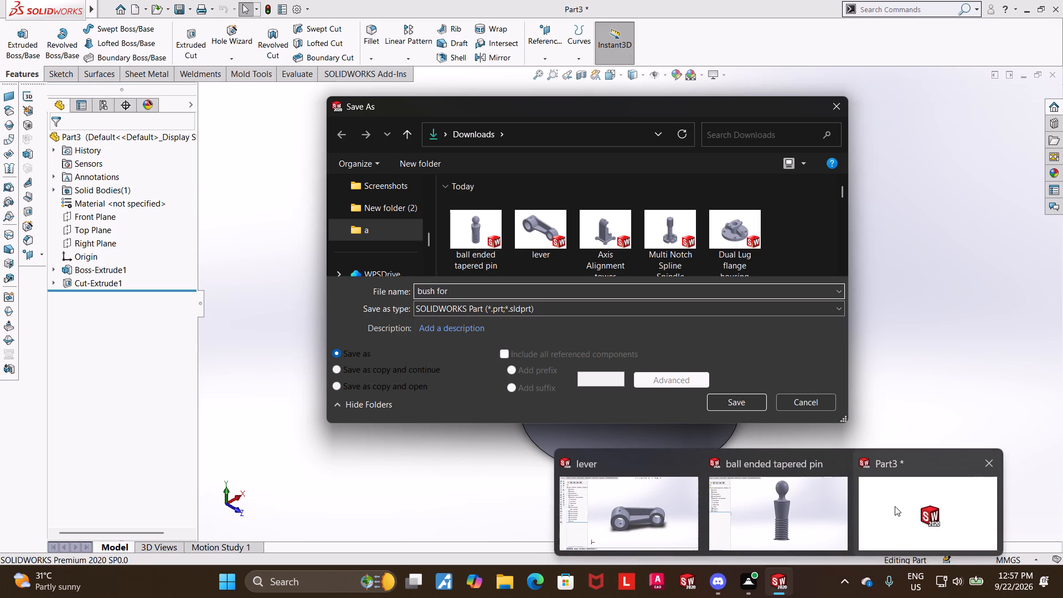
{"action": "left_click", "coordinate": [586, 290]}
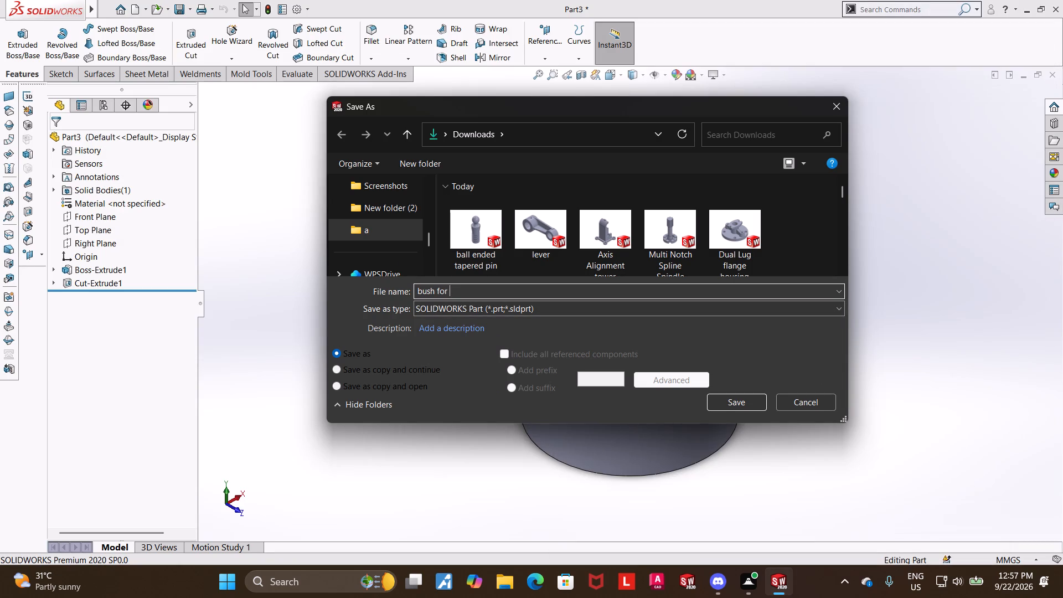
{"action": "type", "text": "lever"}
{"action": "left_click", "coordinate": [752, 403]}
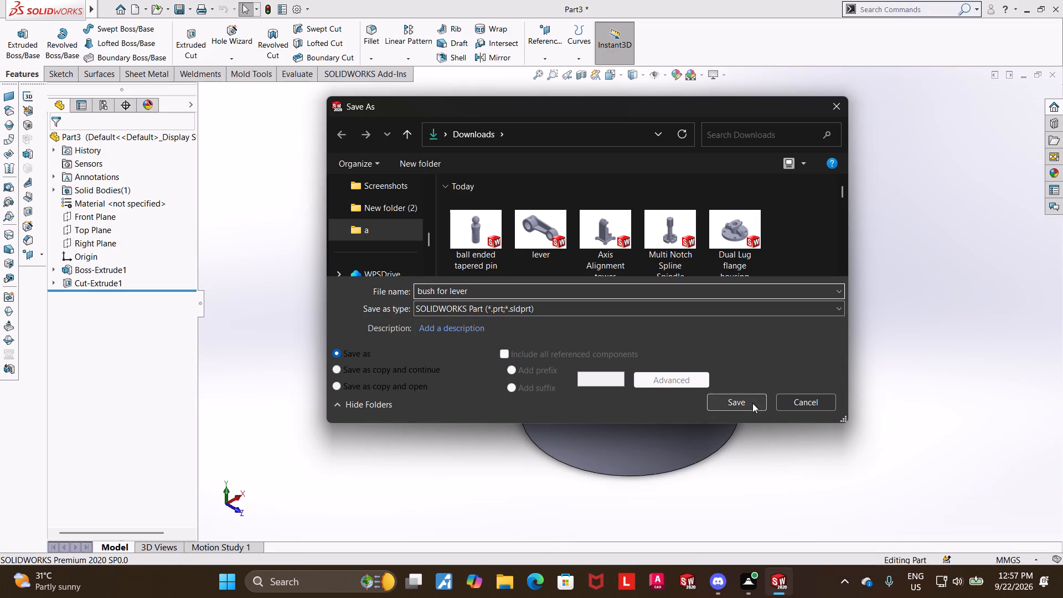
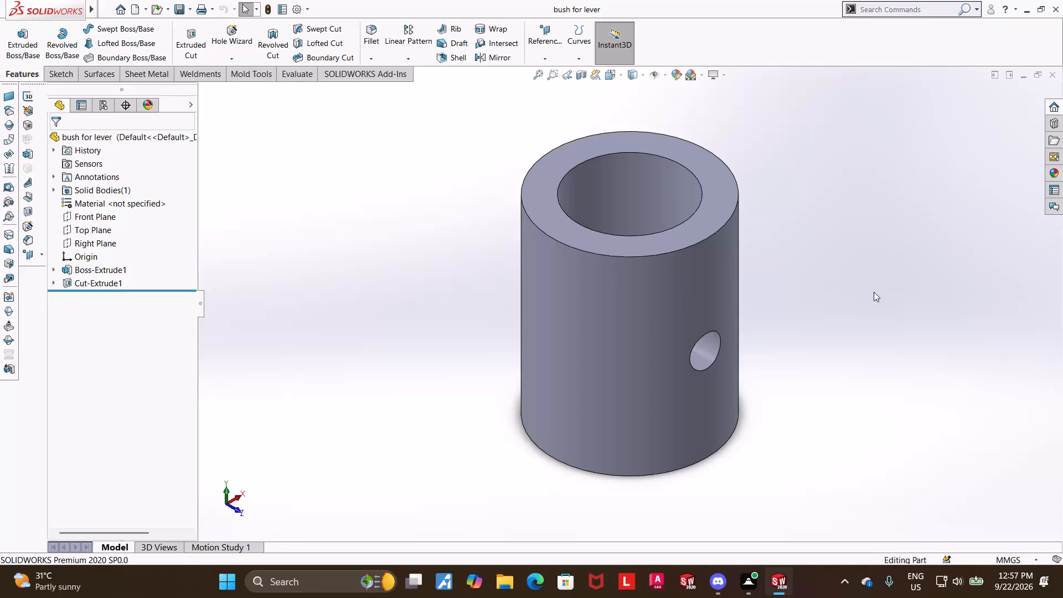
Create a new part document.
{"action": "left_click", "coordinate": [261, 79]}
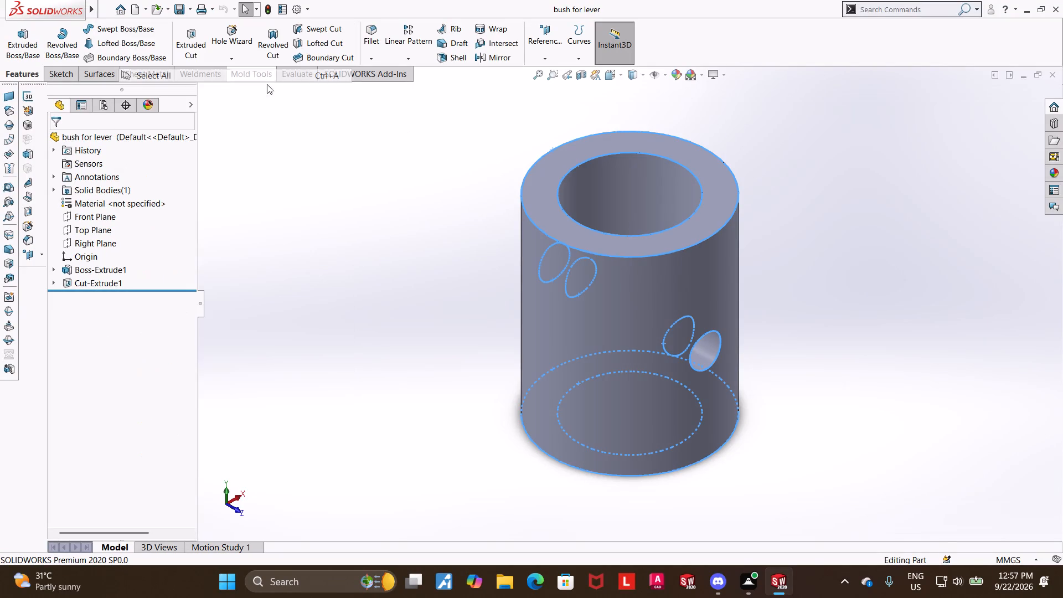
{"action": "left_click", "coordinate": [338, 189]}
{"action": "left_click", "coordinate": [137, 6]}
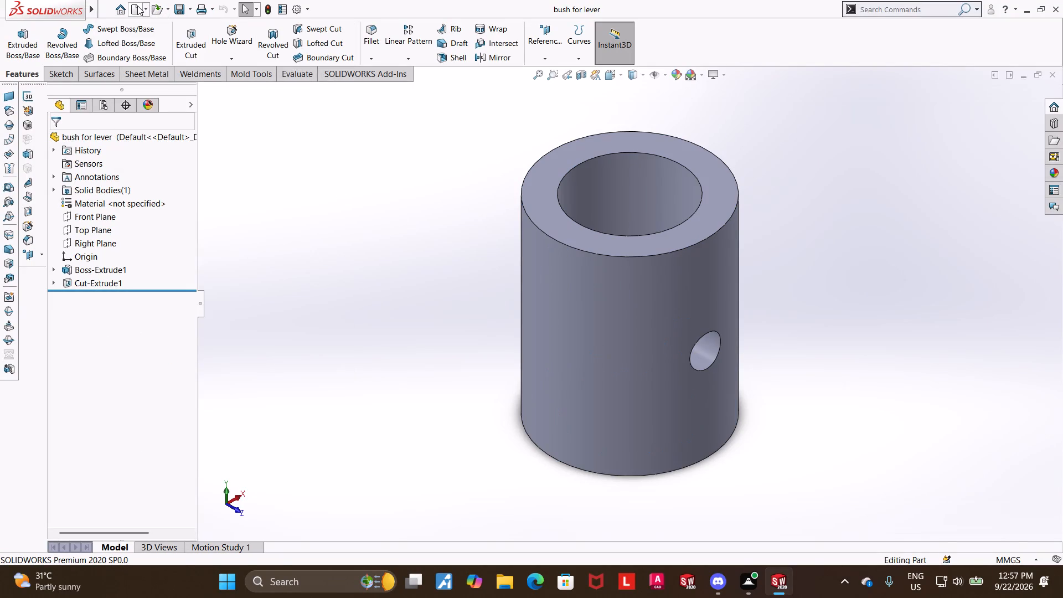
{"action": "double_click", "coordinate": [270, 274]}
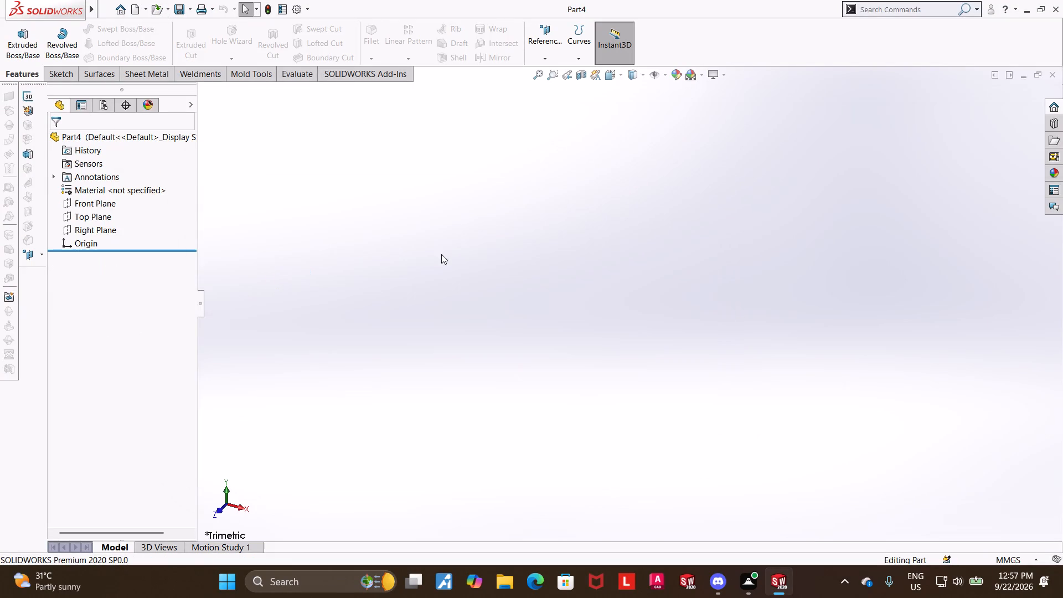
Sketch a six-sided polygon on the Top Plane, centred on the origin, with an inscribed circle about 116 mm in diameter.
{"action": "left_click", "coordinate": [85, 220]}
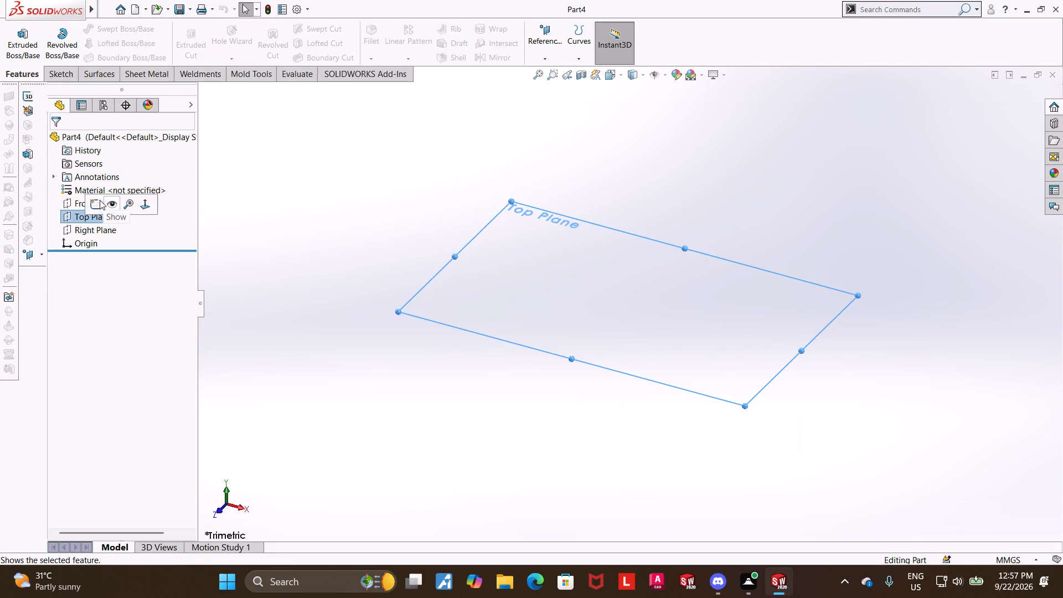
{"action": "left_click", "coordinate": [100, 200]}
{"action": "left_click", "coordinate": [128, 56]}
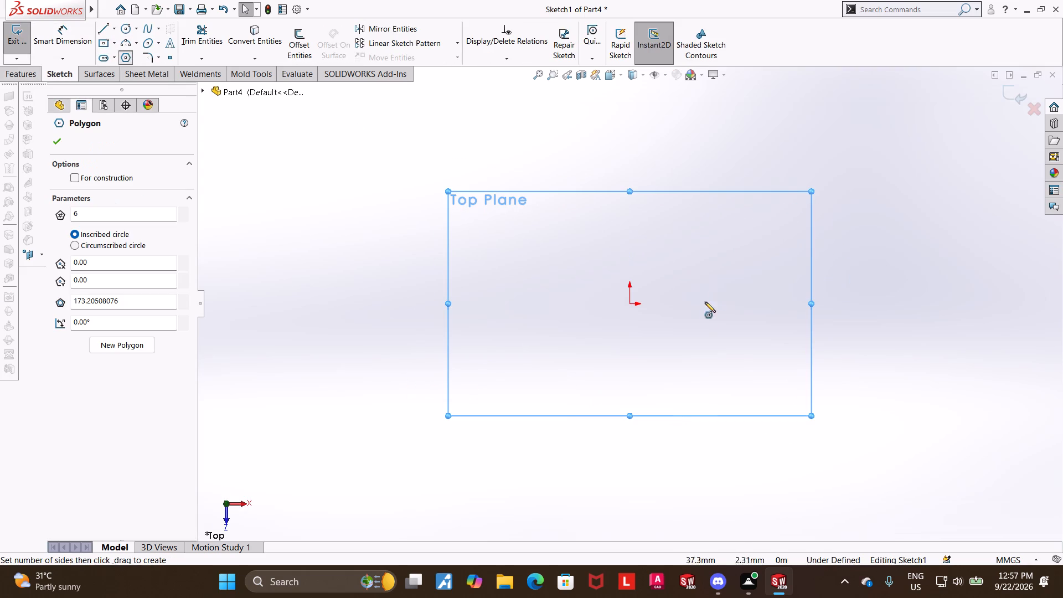
{"action": "left_click", "coordinate": [630, 303]}
{"action": "left_click", "coordinate": [767, 303]}
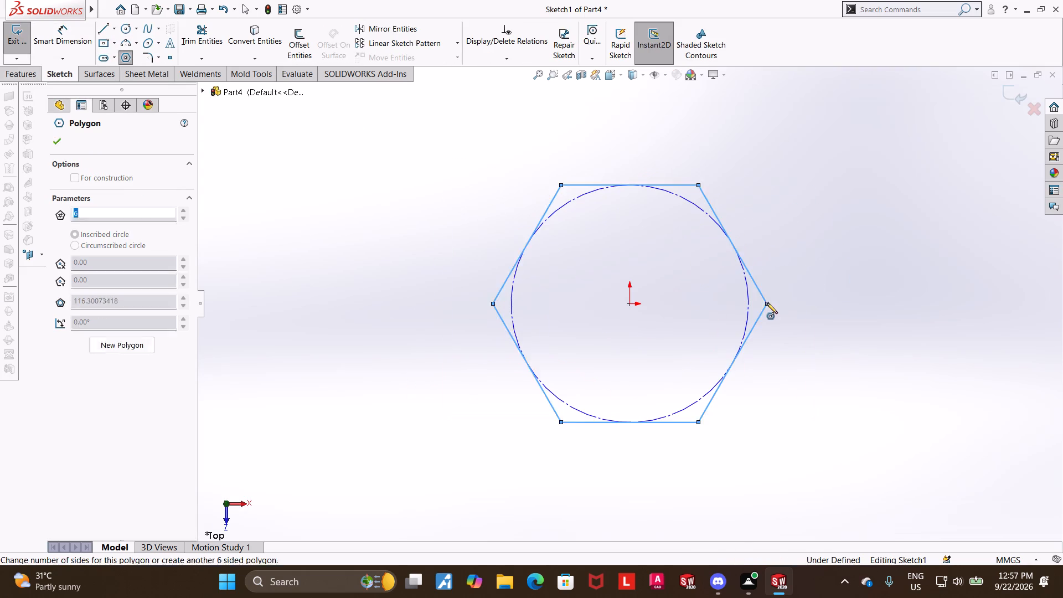
{"action": "key", "text": "Escape"}
{"action": "key", "text": "Escape"}
{"action": "key", "text": "Escape"}
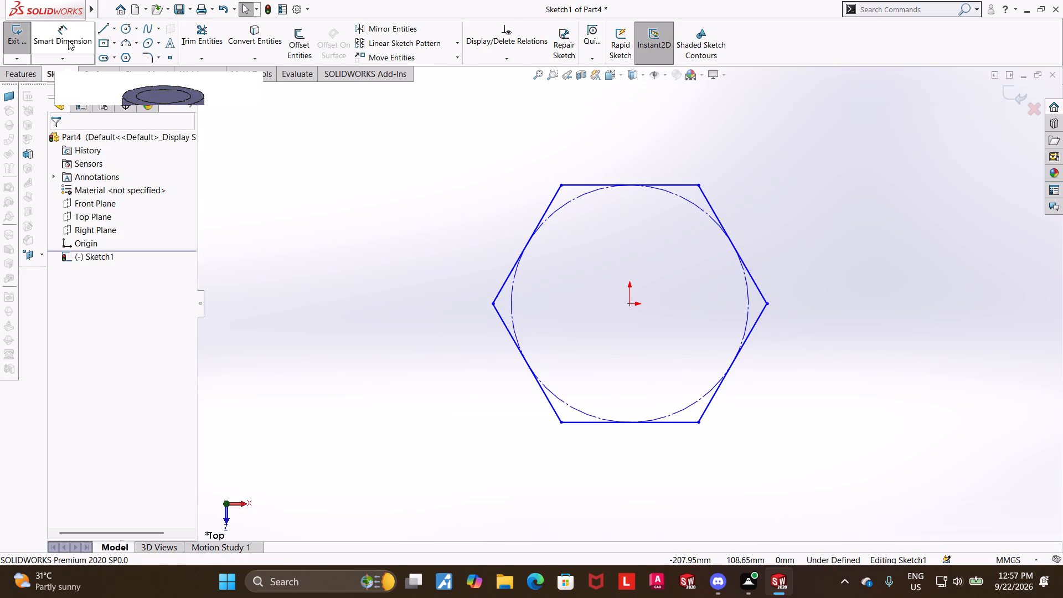
Dimension the diameter of the hexagon's inscribed construction circle as 18 mm.
{"action": "left_click", "coordinate": [68, 40]}
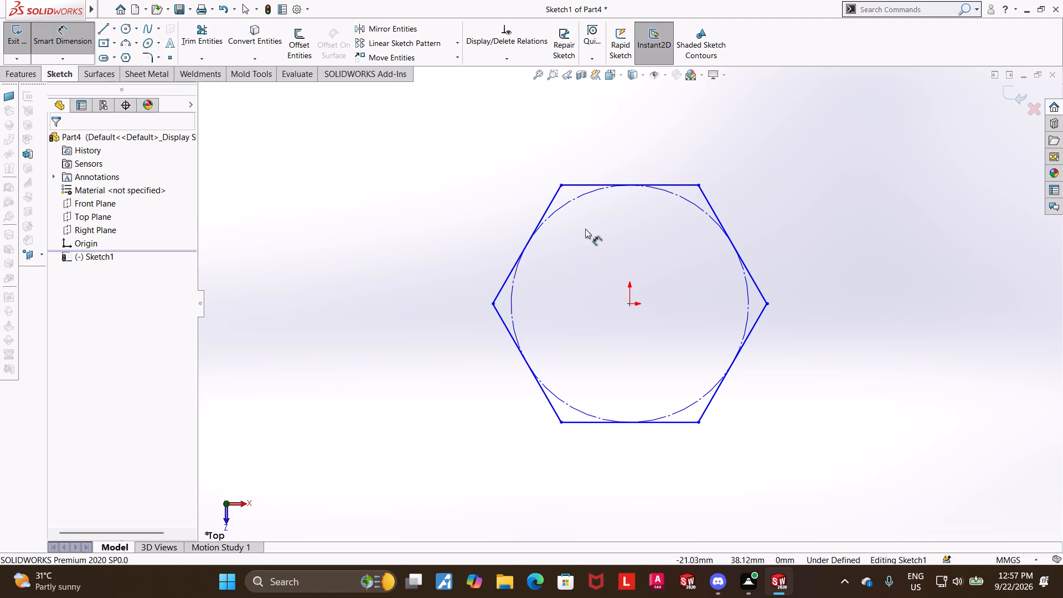
{"action": "left_click", "coordinate": [571, 203]}
{"action": "left_click", "coordinate": [460, 187]}
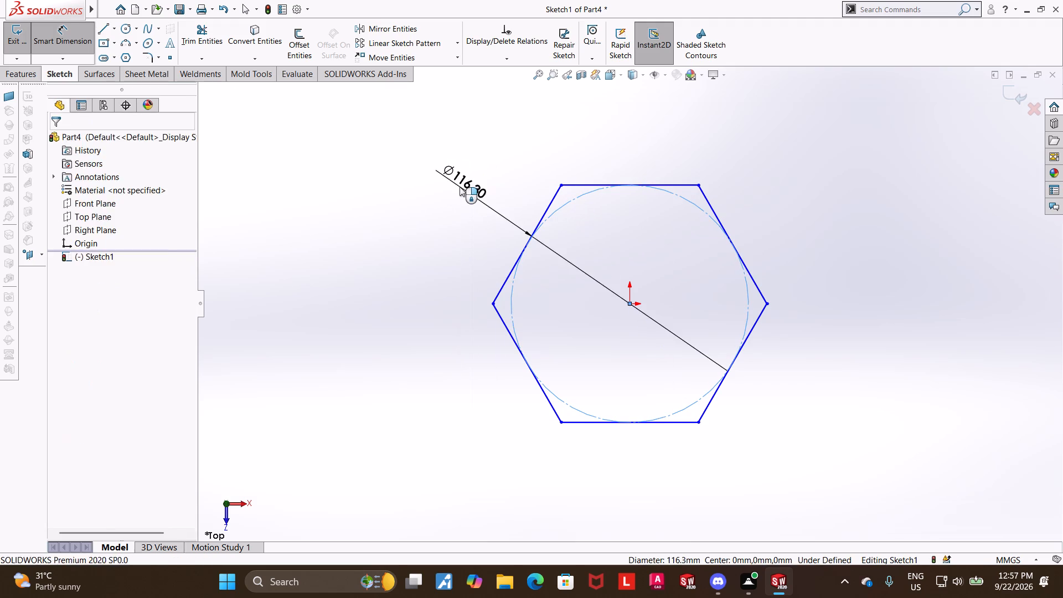
{"action": "type", "text": "18"}
{"action": "key", "text": "Return"}
{"action": "key", "text": "Escape"}
{"action": "key", "text": "Escape"}
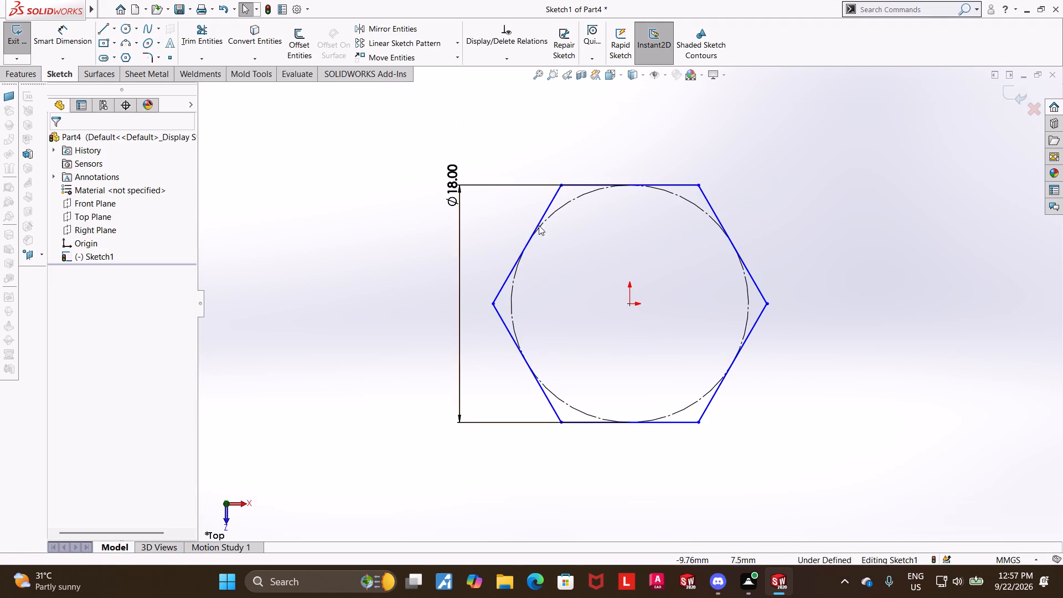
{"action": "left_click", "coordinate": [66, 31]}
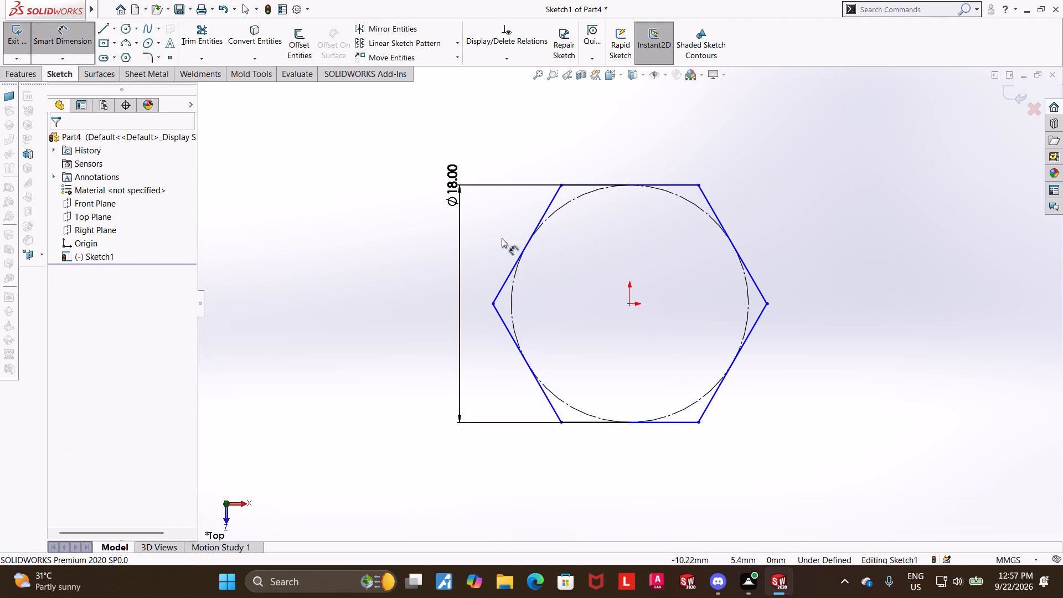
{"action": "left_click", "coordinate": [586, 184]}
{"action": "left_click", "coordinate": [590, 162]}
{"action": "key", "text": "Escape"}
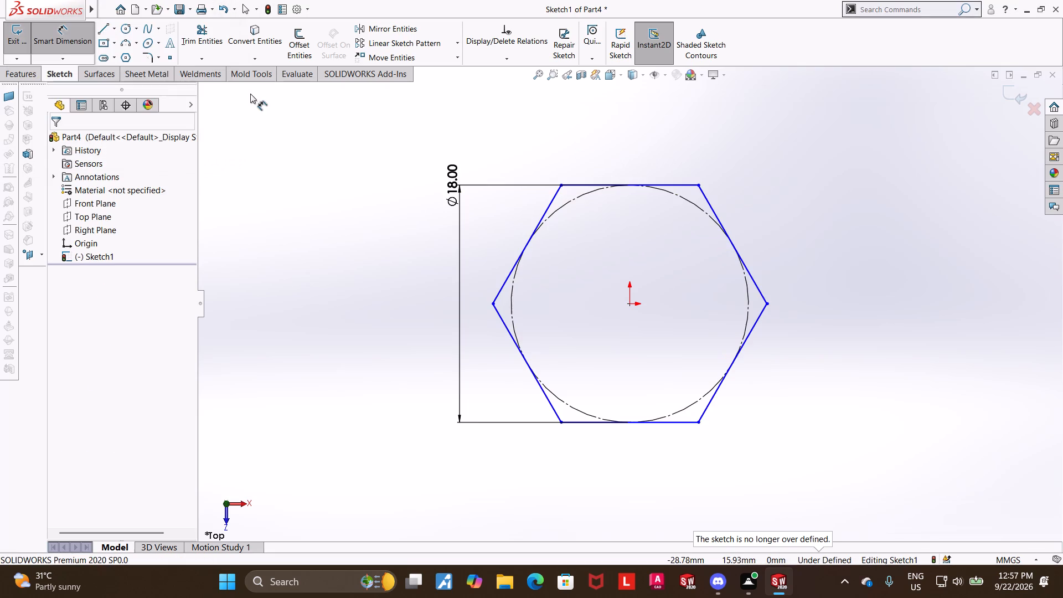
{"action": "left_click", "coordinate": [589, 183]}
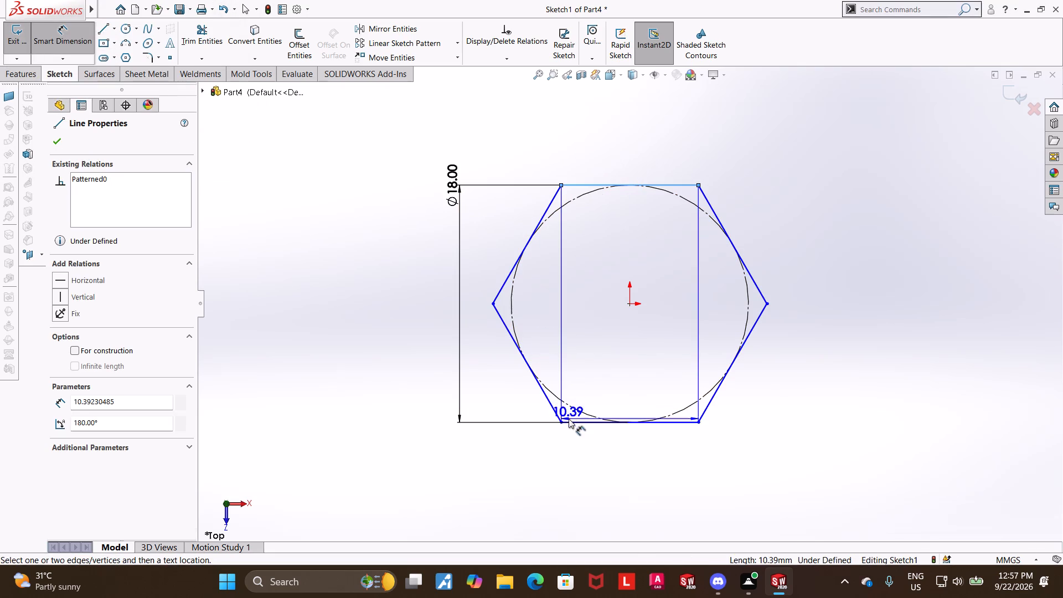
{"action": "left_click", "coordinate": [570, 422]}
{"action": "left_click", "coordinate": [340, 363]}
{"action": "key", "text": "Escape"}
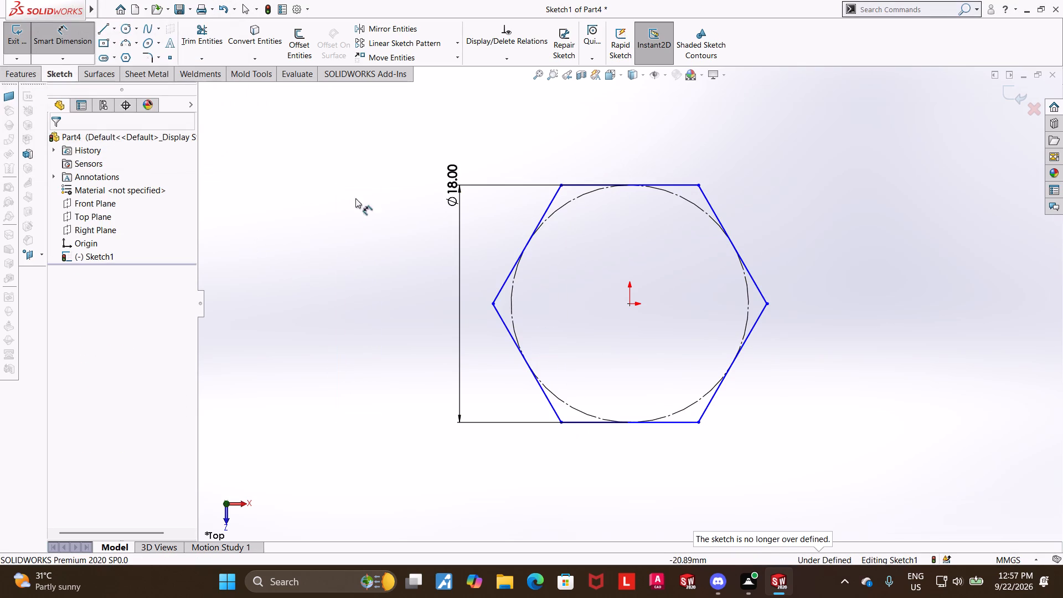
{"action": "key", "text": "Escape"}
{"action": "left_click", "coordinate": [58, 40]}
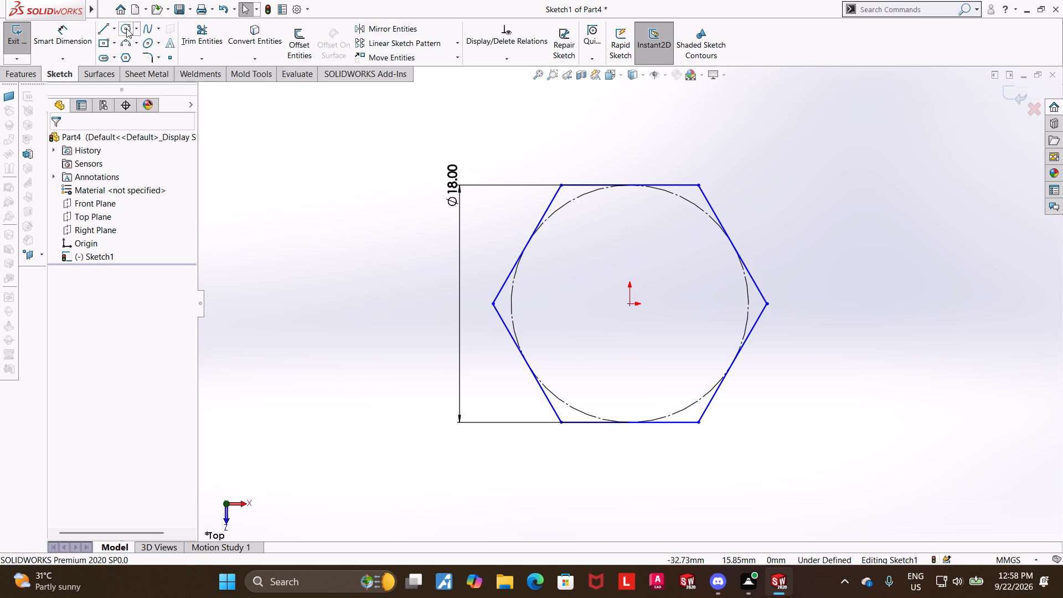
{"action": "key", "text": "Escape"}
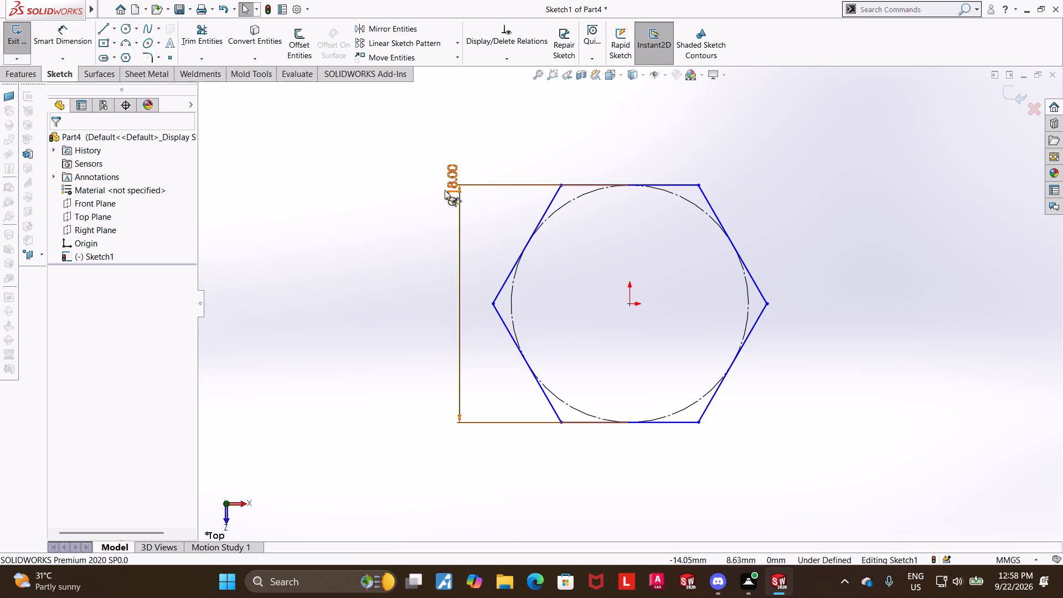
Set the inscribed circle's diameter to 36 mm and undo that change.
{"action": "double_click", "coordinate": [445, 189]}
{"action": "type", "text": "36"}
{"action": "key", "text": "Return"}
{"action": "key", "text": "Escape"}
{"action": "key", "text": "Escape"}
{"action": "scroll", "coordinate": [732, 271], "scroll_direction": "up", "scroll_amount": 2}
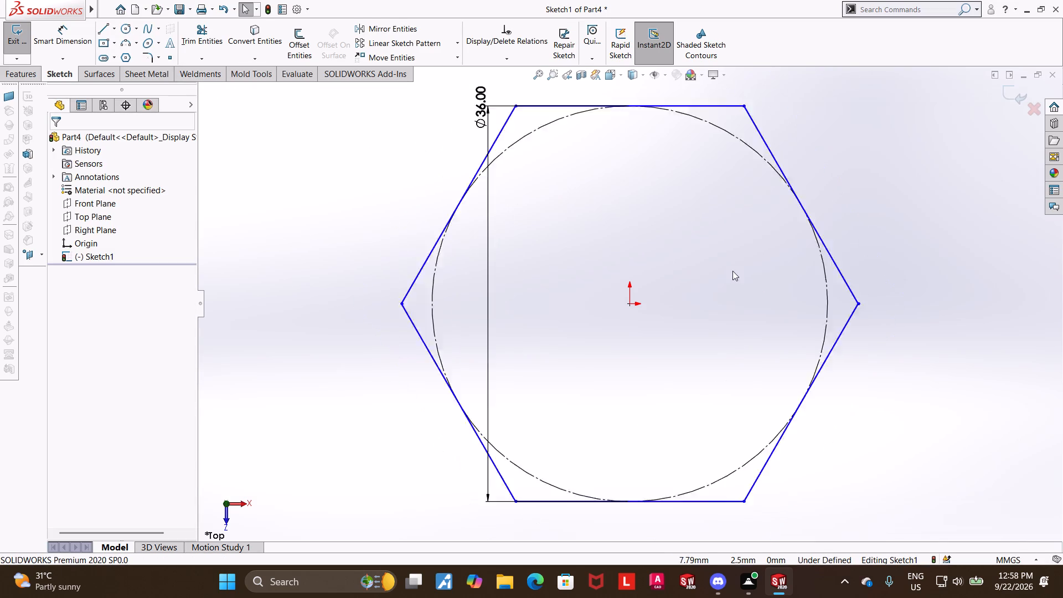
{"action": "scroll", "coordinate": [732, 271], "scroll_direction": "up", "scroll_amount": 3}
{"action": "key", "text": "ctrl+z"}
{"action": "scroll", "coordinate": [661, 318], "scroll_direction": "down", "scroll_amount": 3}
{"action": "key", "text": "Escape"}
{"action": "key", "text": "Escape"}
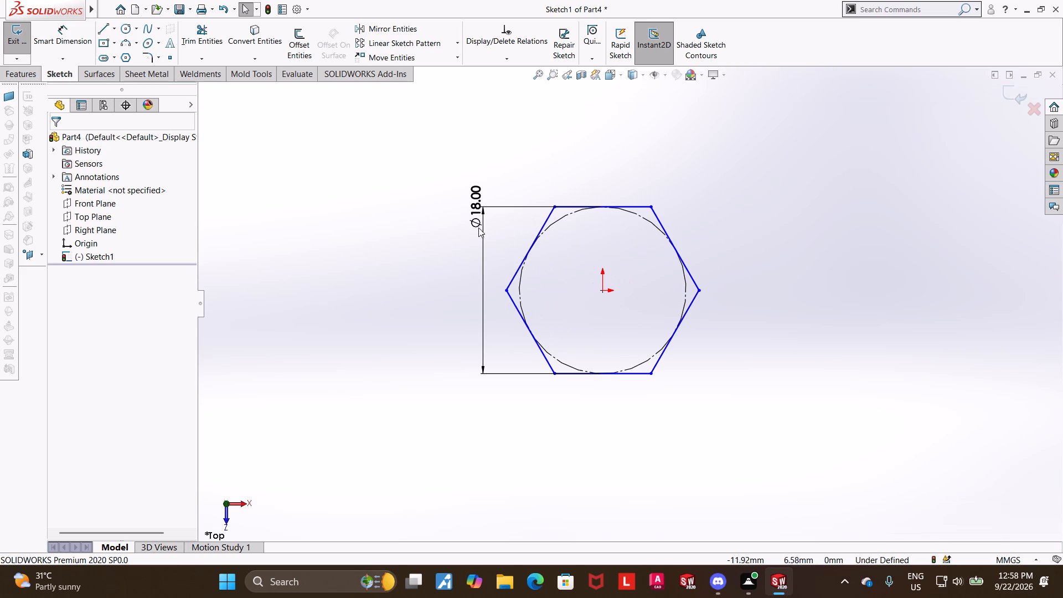
Set the diameter of the hexagon's inscribed circle to 36 mm.
{"action": "double_click", "coordinate": [479, 207]}
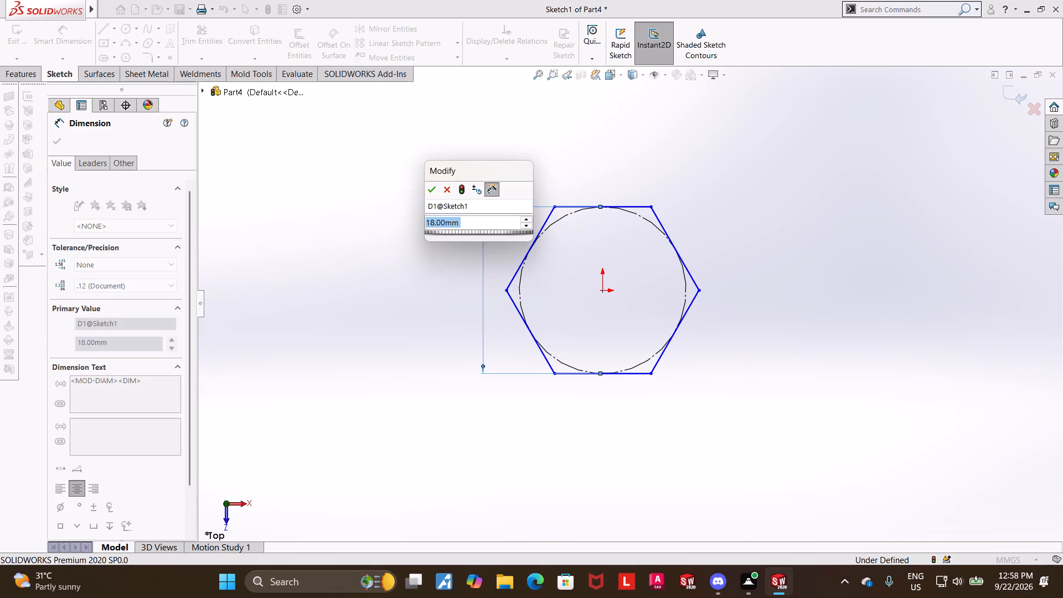
{"action": "type", "text": "36"}
{"action": "key", "text": "Return"}
{"action": "key", "text": "Escape"}
{"action": "key", "text": "Escape"}
Sketch a circle about 28 mm in diameter inside the hexagon, centred on the origin.
{"action": "left_click", "coordinate": [121, 31]}
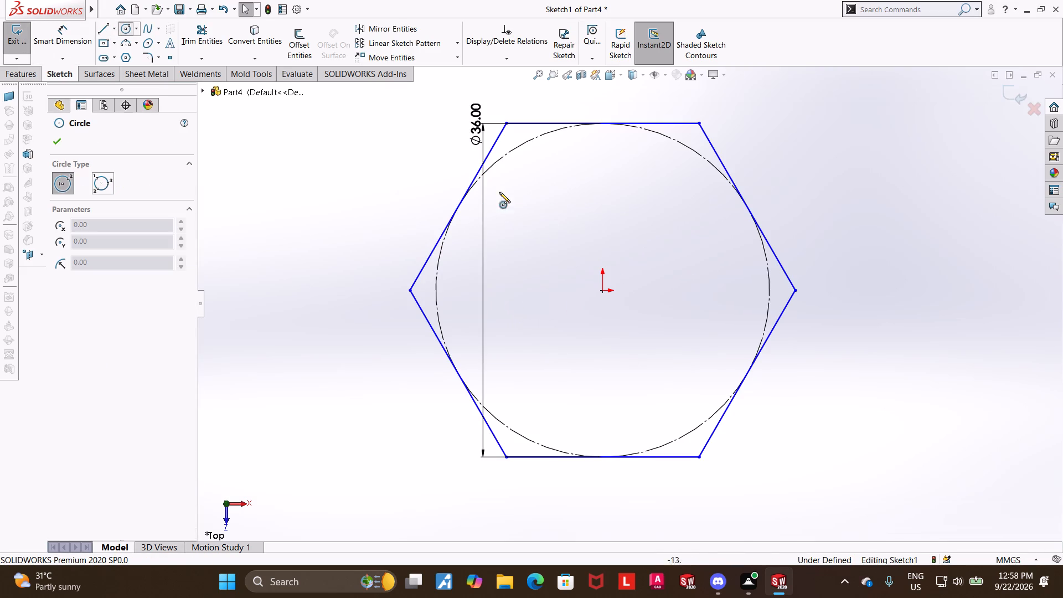
{"action": "left_click", "coordinate": [602, 291]}
{"action": "left_click", "coordinate": [642, 168]}
{"action": "key", "text": "Escape"}
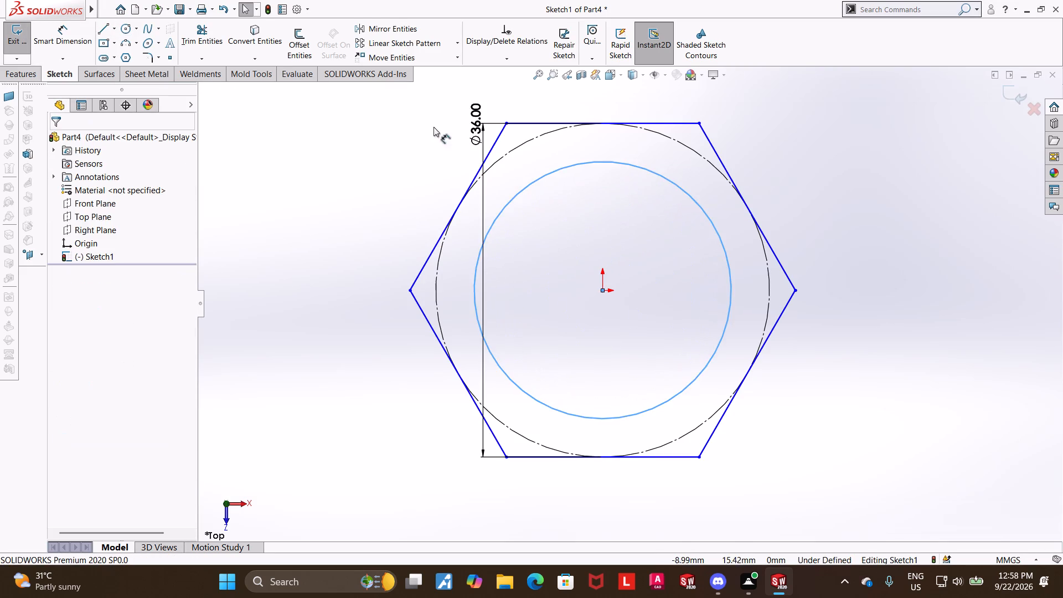
{"action": "key", "text": "Escape"}
Dimension the inner circle's diameter as 18 mm.
{"action": "left_click", "coordinate": [61, 34]}
{"action": "left_click", "coordinate": [570, 167]}
{"action": "left_click", "coordinate": [570, 153]}
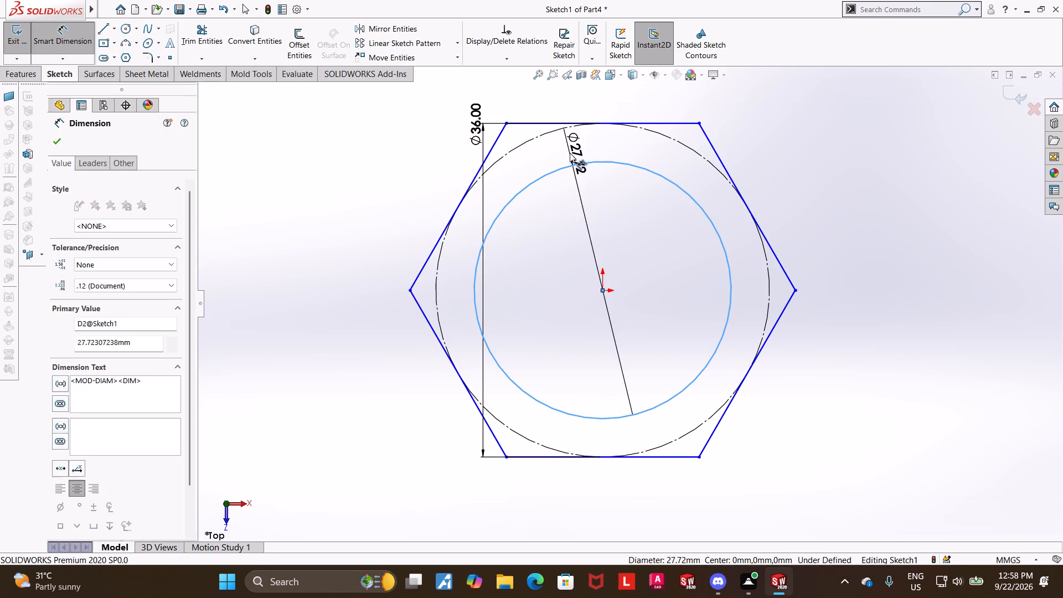
{"action": "type", "text": "18"}
{"action": "key", "text": "Return"}
{"action": "key", "text": "Escape"}
{"action": "key", "text": "Escape"}
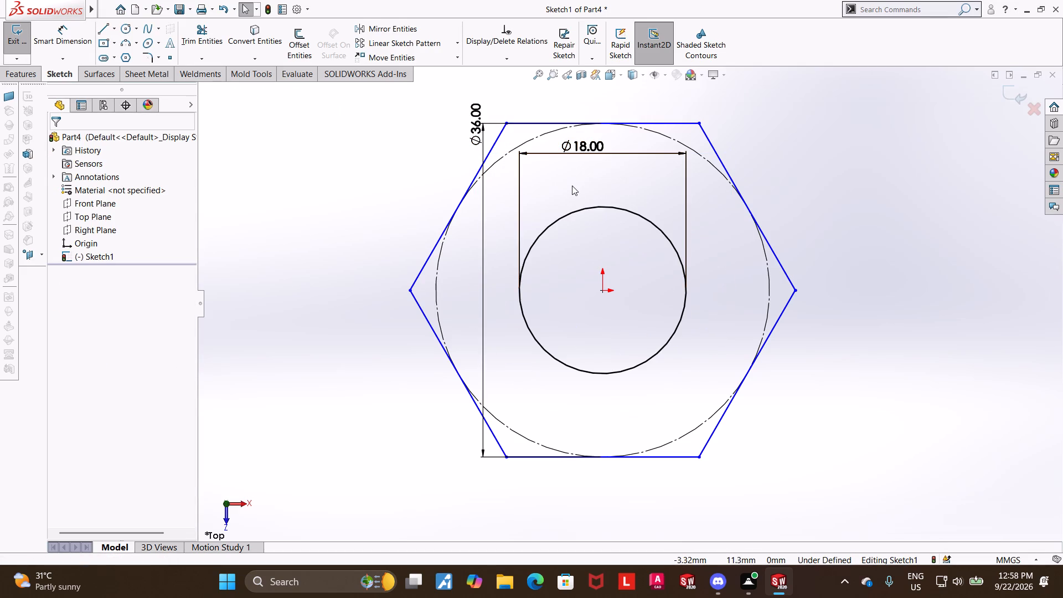
Close the sketch and boss-extrude the hexagon with its centre hole to a Mid Plane depth of 20 mm.
{"action": "scroll", "coordinate": [781, 215], "scroll_direction": "up", "scroll_amount": 3}
{"action": "middle_click_drag", "start_coordinate": [806, 282], "coordinate": [804, 138]}
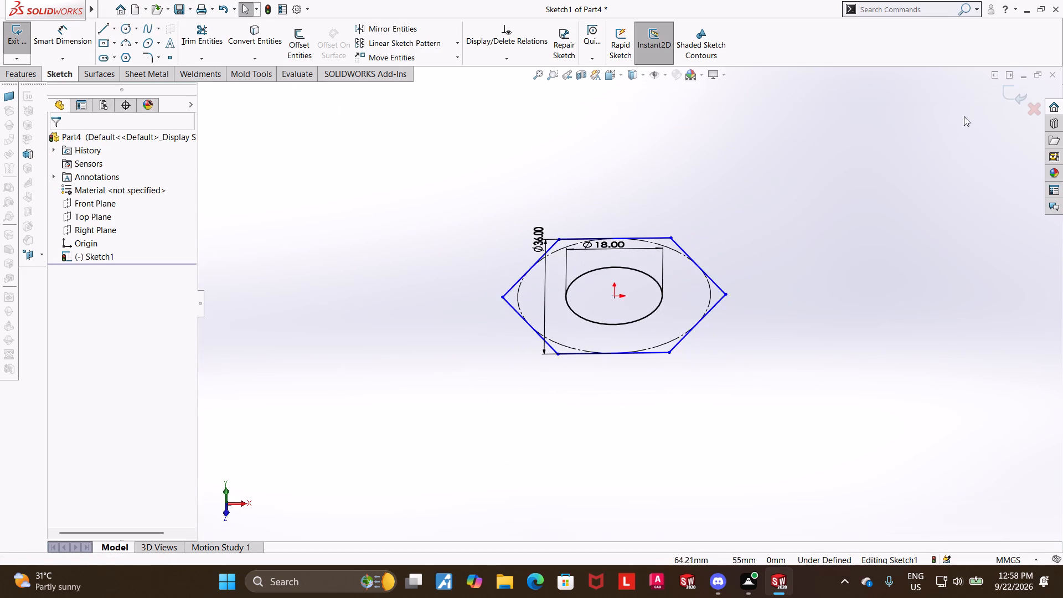
{"action": "left_click", "coordinate": [1019, 89]}
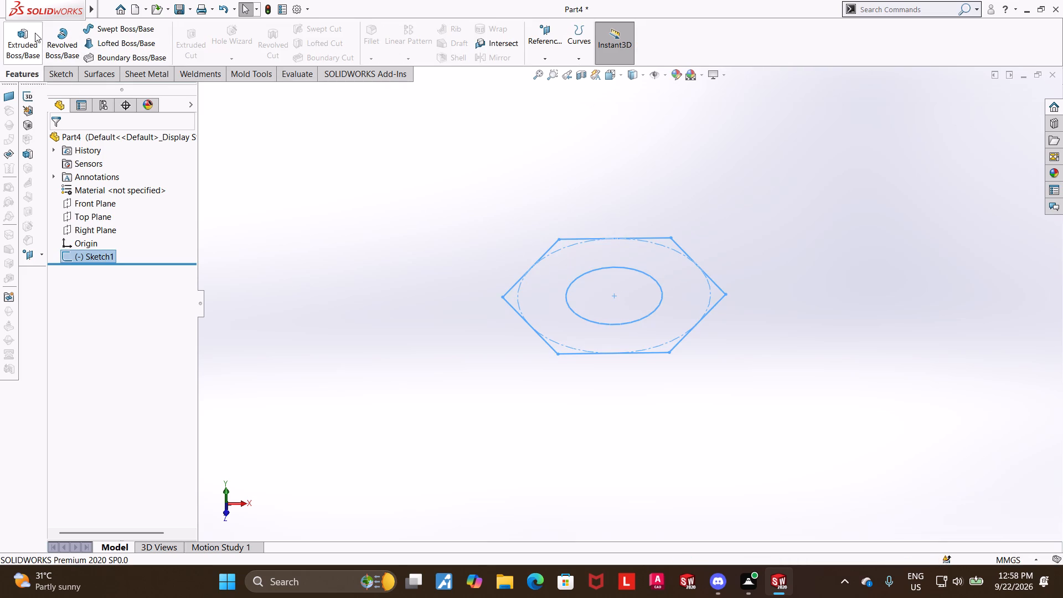
{"action": "left_click", "coordinate": [35, 33]}
{"action": "left_click", "coordinate": [113, 220]}
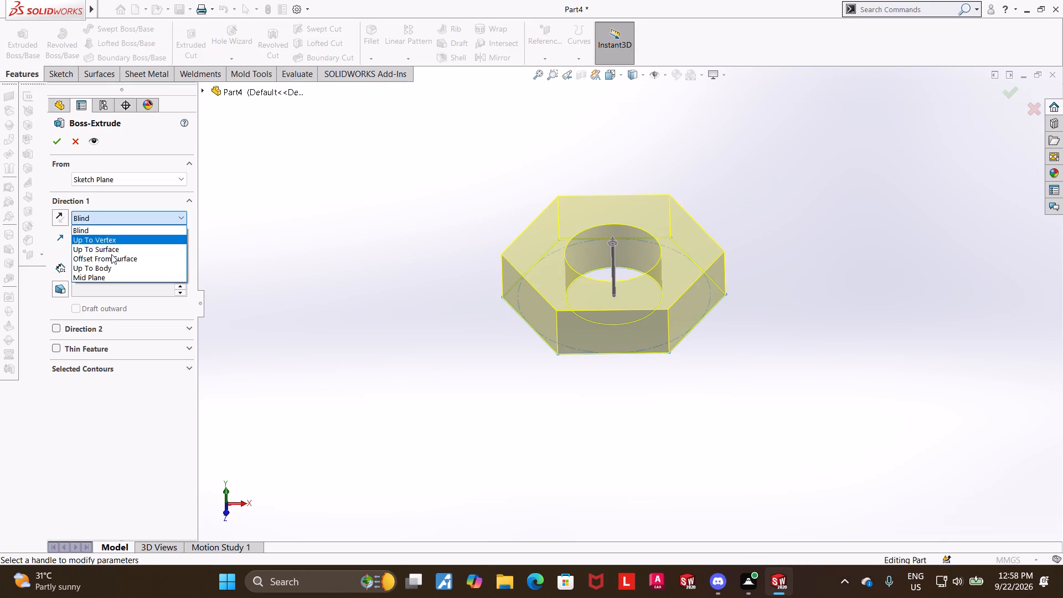
{"action": "left_click", "coordinate": [109, 276]}
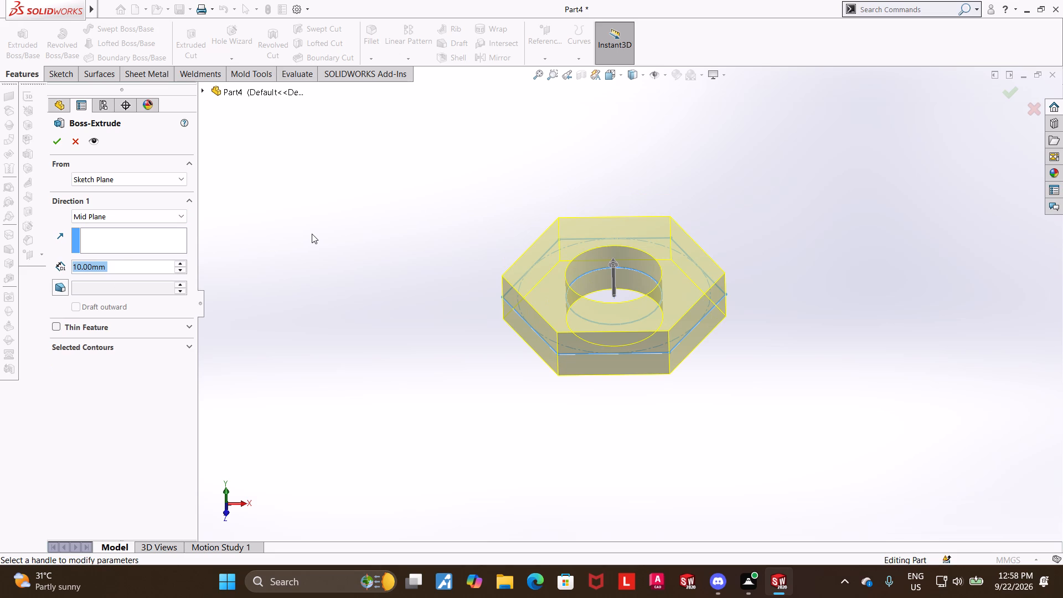
{"action": "type", "text": "20"}
{"action": "key", "text": "Return"}
{"action": "middle_click_drag", "start_coordinate": [343, 229], "coordinate": [322, 218]}
{"action": "scroll", "coordinate": [295, 202], "scroll_direction": "down", "scroll_amount": 1}
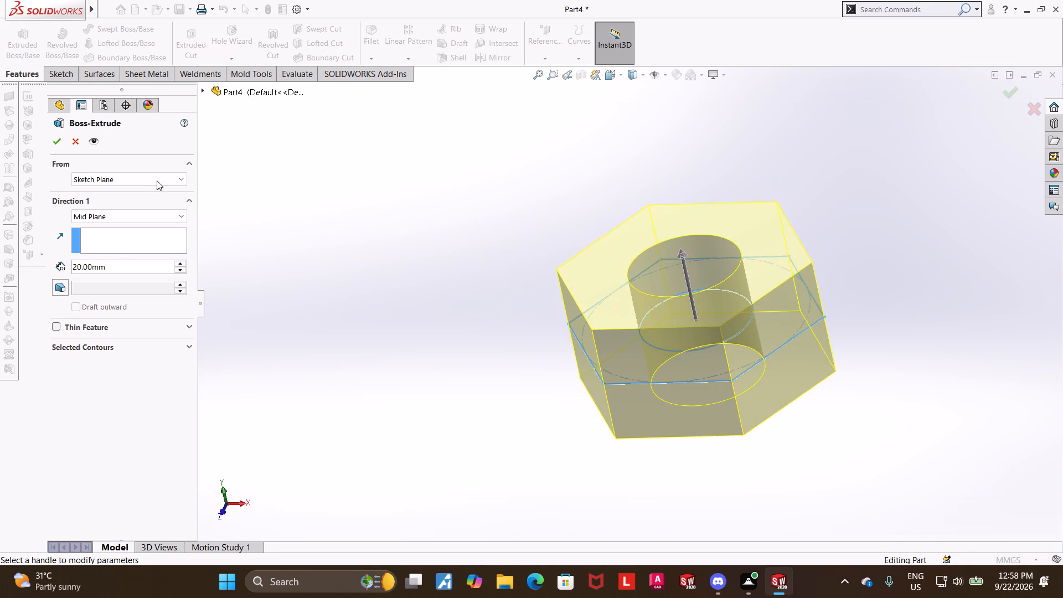
{"action": "left_click", "coordinate": [48, 145]}
{"action": "left_click", "coordinate": [53, 143]}
{"action": "left_click", "coordinate": [391, 324]}
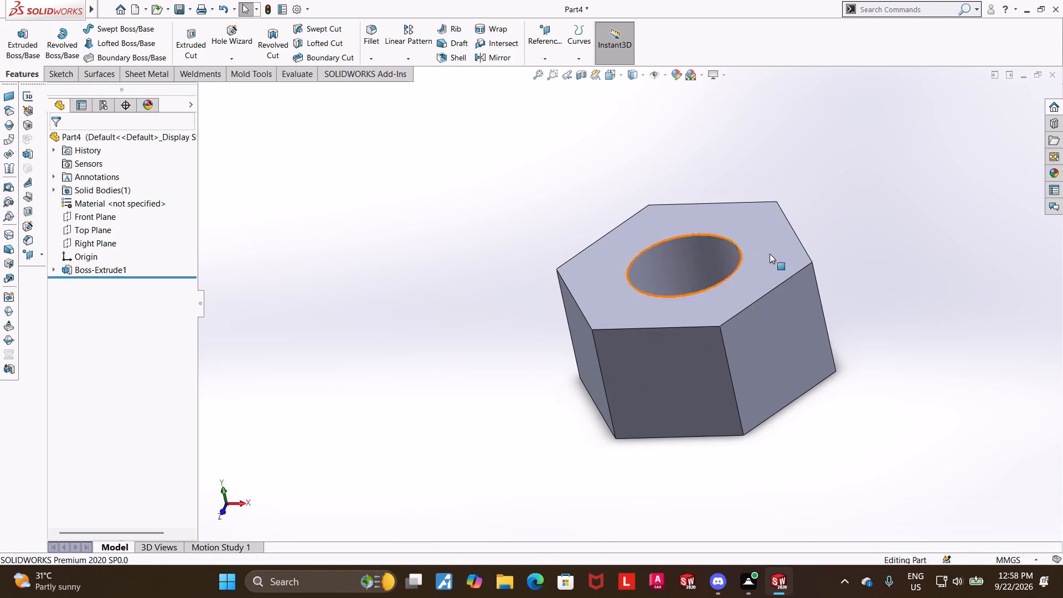
Cut a Metric Tap M18x2.5 thread in the hole, from its top edge up to the nut's bottom face.
{"action": "middle_click_drag", "start_coordinate": [774, 293], "coordinate": [793, 261]}
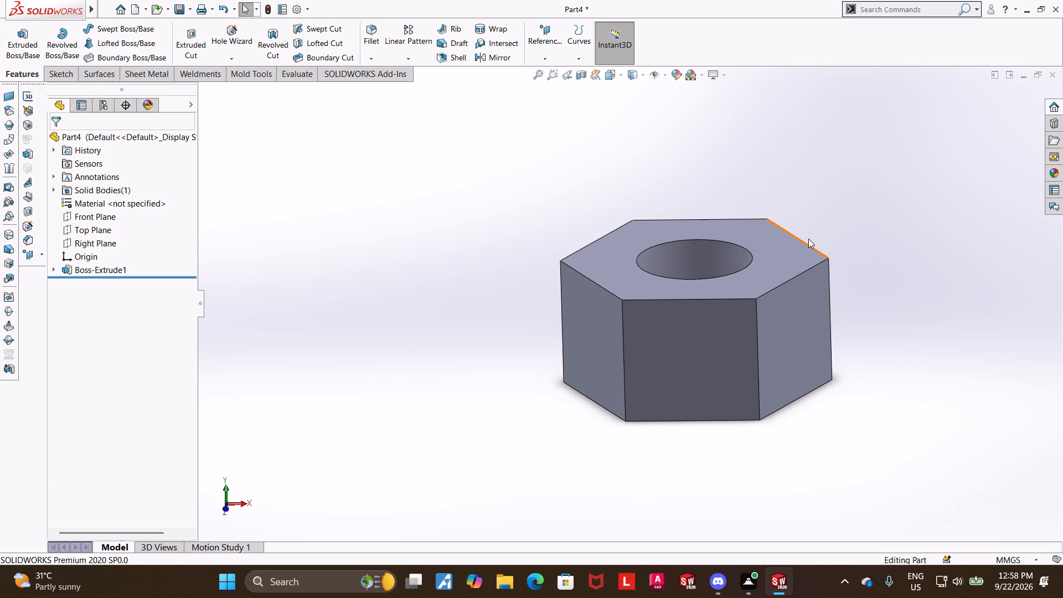
{"action": "middle_click_drag", "start_coordinate": [842, 195], "coordinate": [840, 231]}
{"action": "scroll", "coordinate": [839, 226], "scroll_direction": "up", "scroll_amount": 1}
{"action": "middle_click_drag", "start_coordinate": [839, 226], "coordinate": [839, 254]}
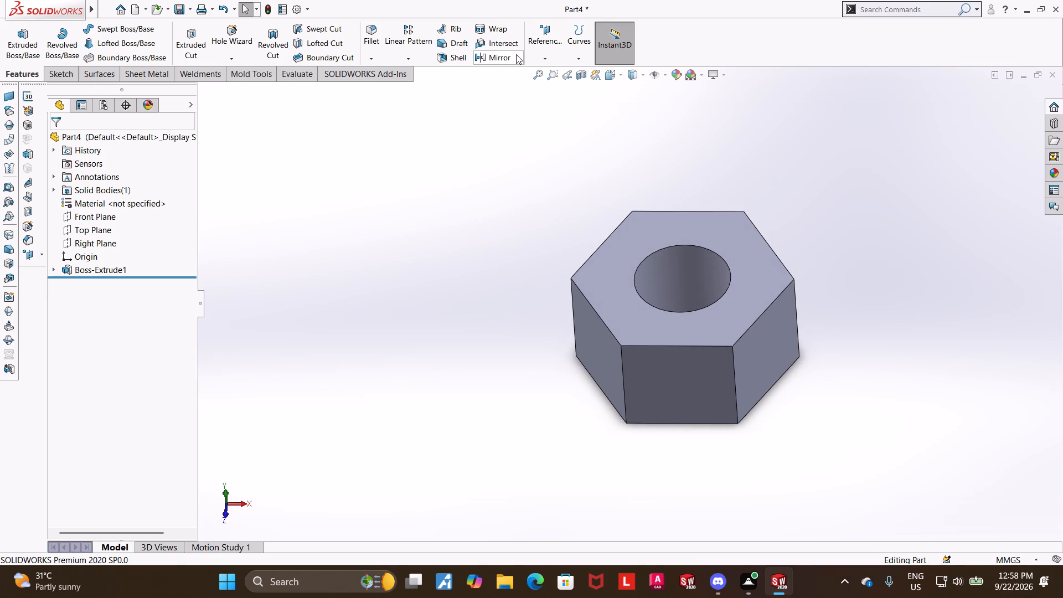
{"action": "scroll", "coordinate": [886, 224], "scroll_direction": "down", "scroll_amount": 1}
{"action": "left_click", "coordinate": [228, 60]}
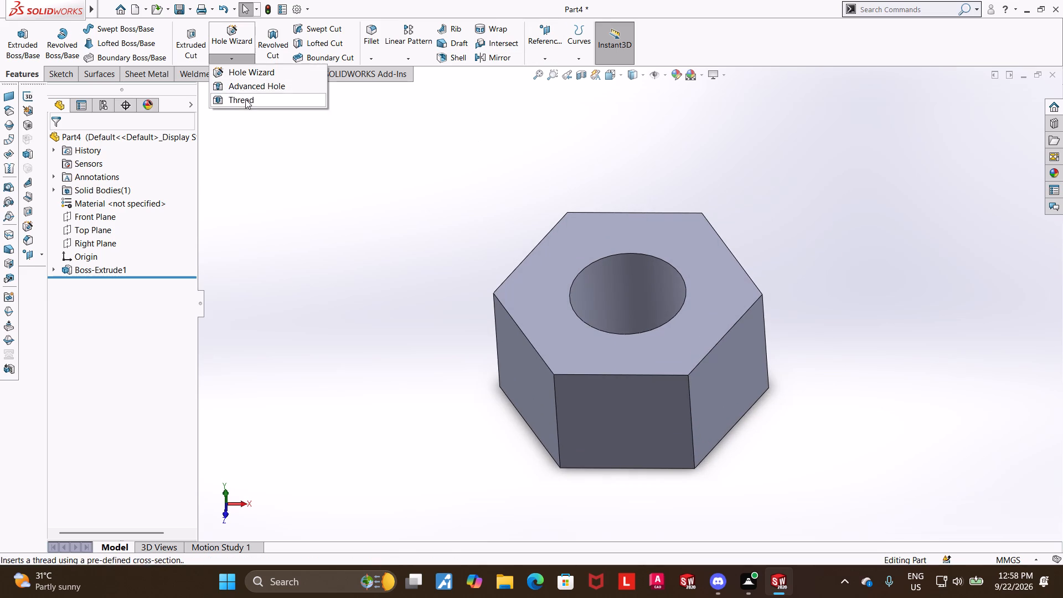
{"action": "left_click", "coordinate": [245, 99]}
{"action": "left_click", "coordinate": [612, 310]}
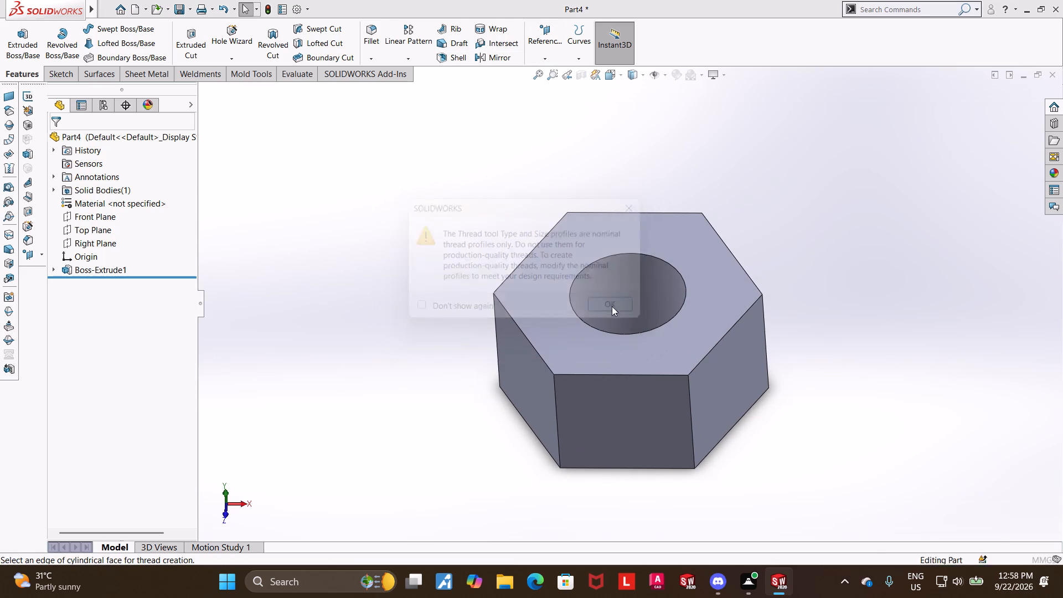
{"action": "left_click", "coordinate": [617, 254]}
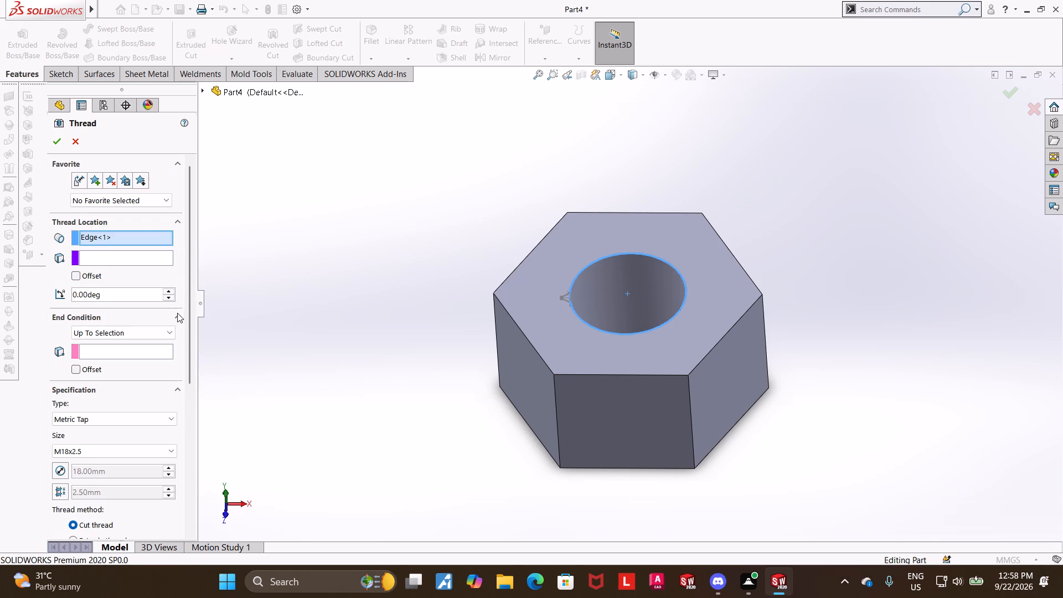
{"action": "left_click", "coordinate": [113, 355]}
{"action": "double_click", "coordinate": [142, 348]}
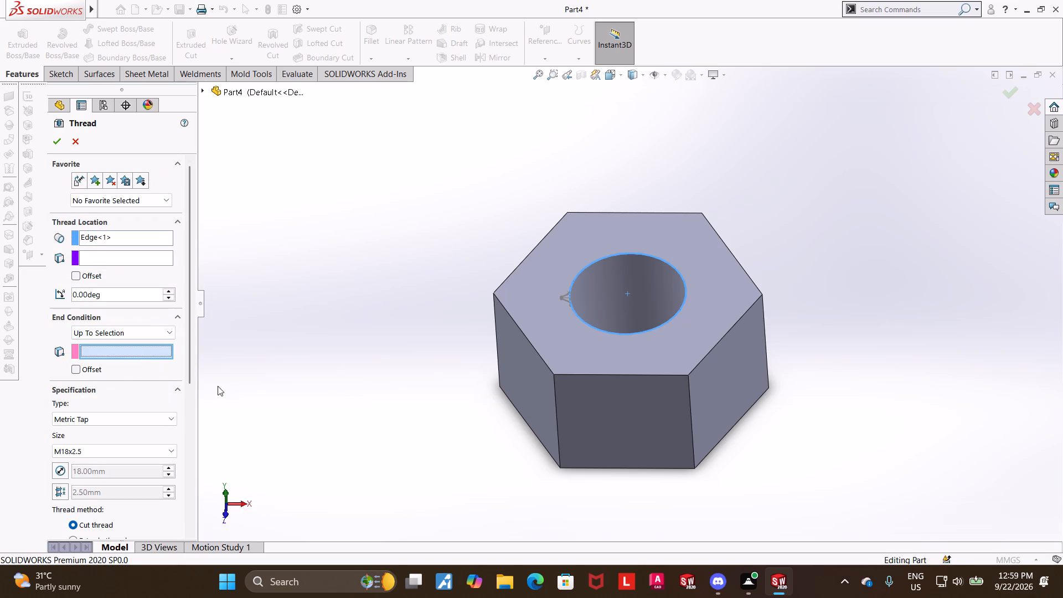
{"action": "middle_click_drag", "start_coordinate": [372, 462], "coordinate": [346, 266]}
{"action": "left_click", "coordinate": [544, 420]}
{"action": "middle_click_drag", "start_coordinate": [384, 327], "coordinate": [396, 393]}
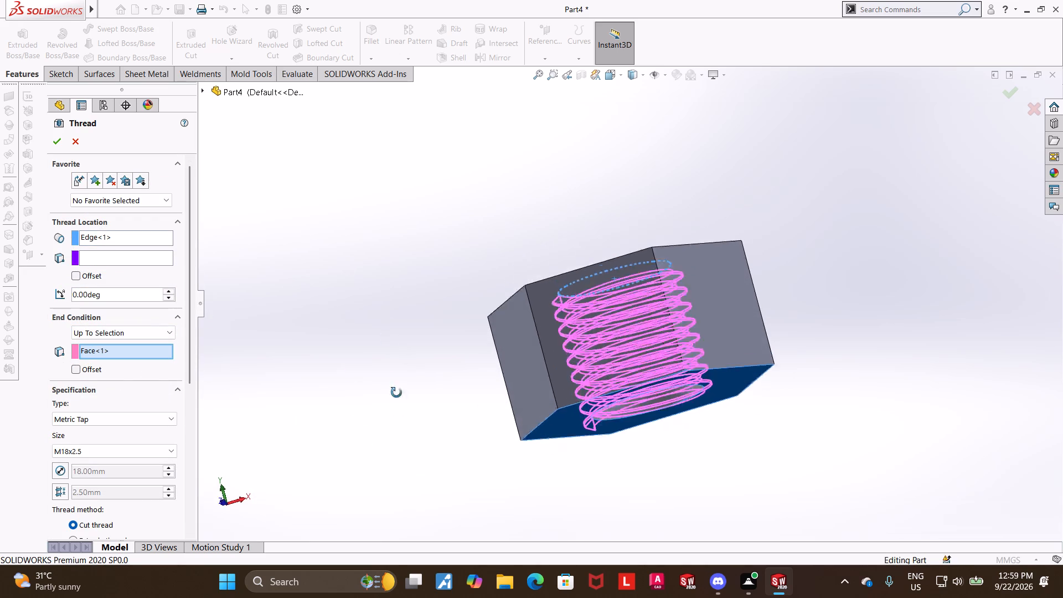
{"action": "middle_click_drag", "start_coordinate": [396, 393], "coordinate": [398, 482]}
{"action": "middle_click_drag", "start_coordinate": [398, 482], "coordinate": [402, 492]}
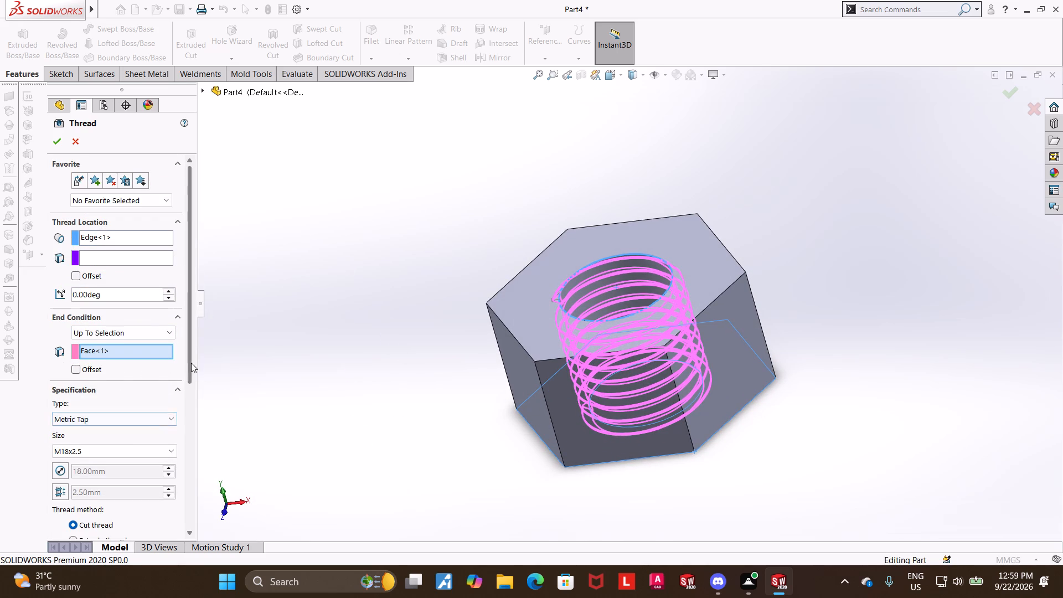
{"action": "left_click_drag", "start_coordinate": [191, 363], "coordinate": [193, 420]}
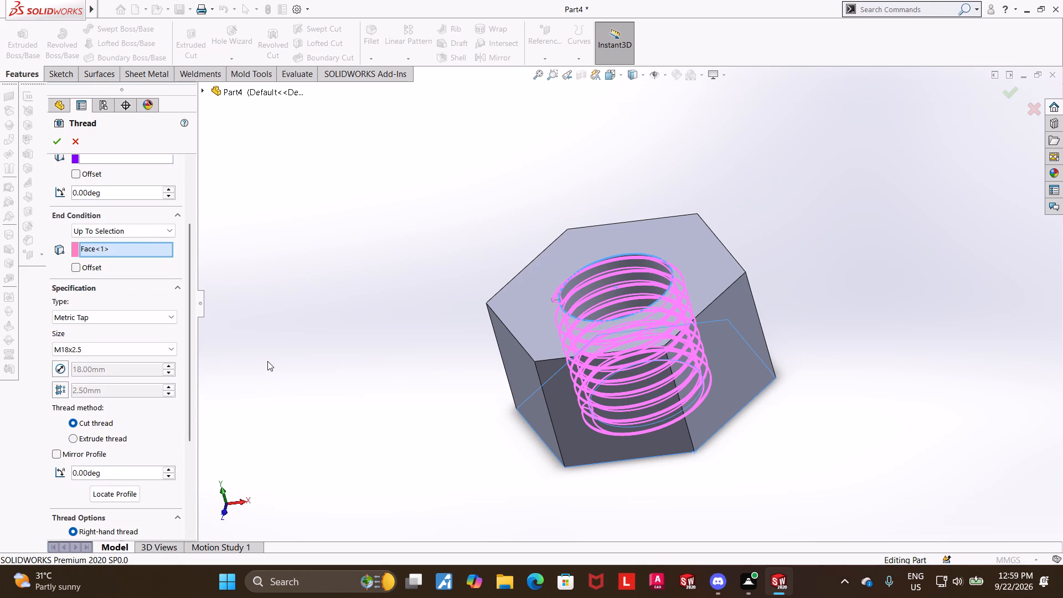
{"action": "left_click", "coordinate": [51, 142]}
{"action": "left_click", "coordinate": [332, 300]}
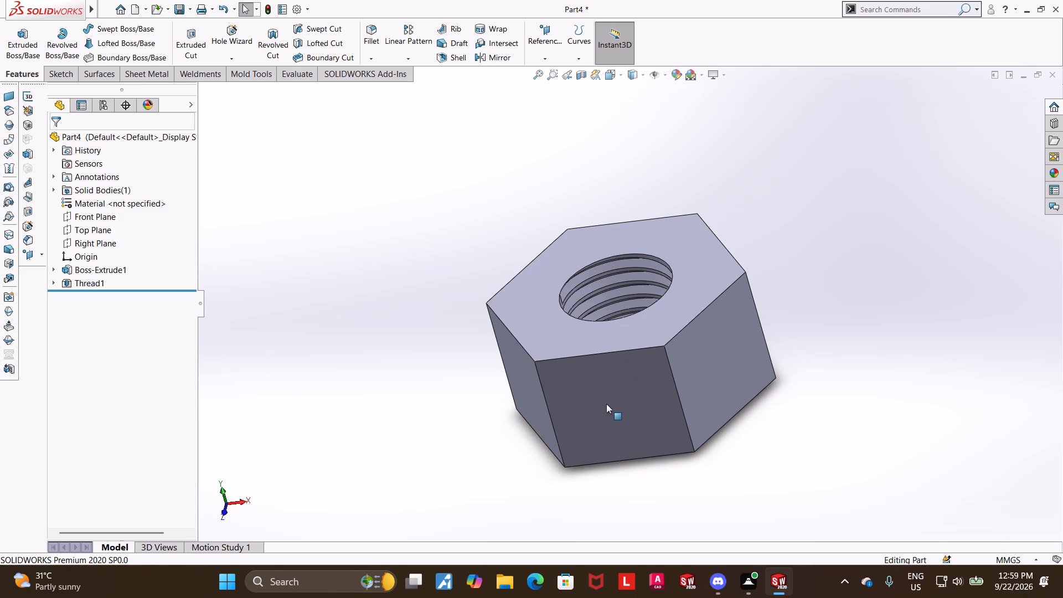
On a new Front Plane sketch, draw a three-point arc of about 4.7 mm radius across the nut's upper right corner.
{"action": "left_click", "coordinate": [606, 404]}
{"action": "left_click", "coordinate": [336, 305]}
{"action": "left_click", "coordinate": [92, 220]}
{"action": "left_click", "coordinate": [101, 208]}
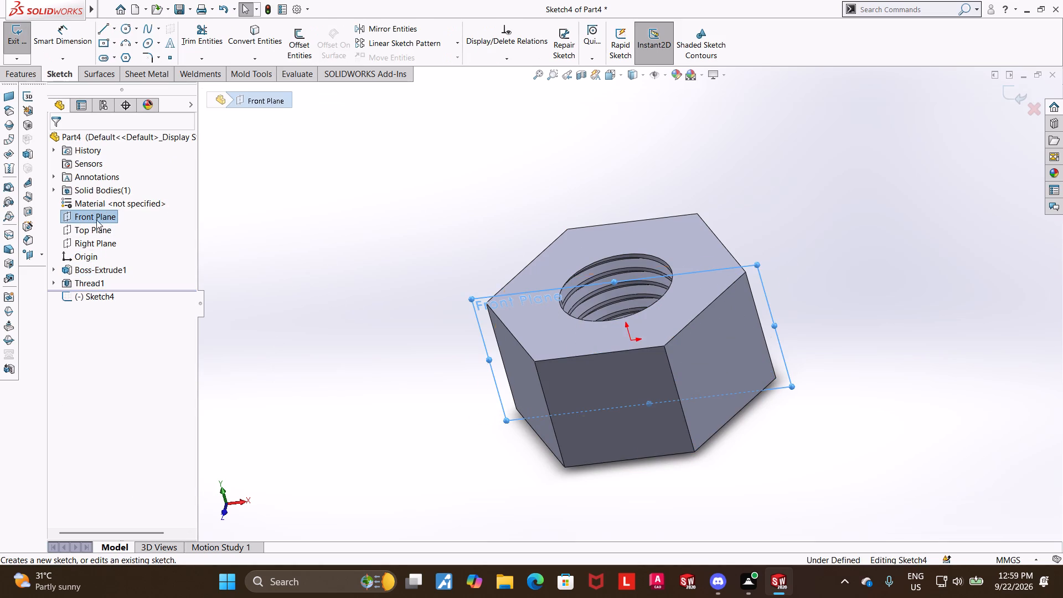
{"action": "left_click", "coordinate": [97, 301]}
{"action": "left_click", "coordinate": [121, 286]}
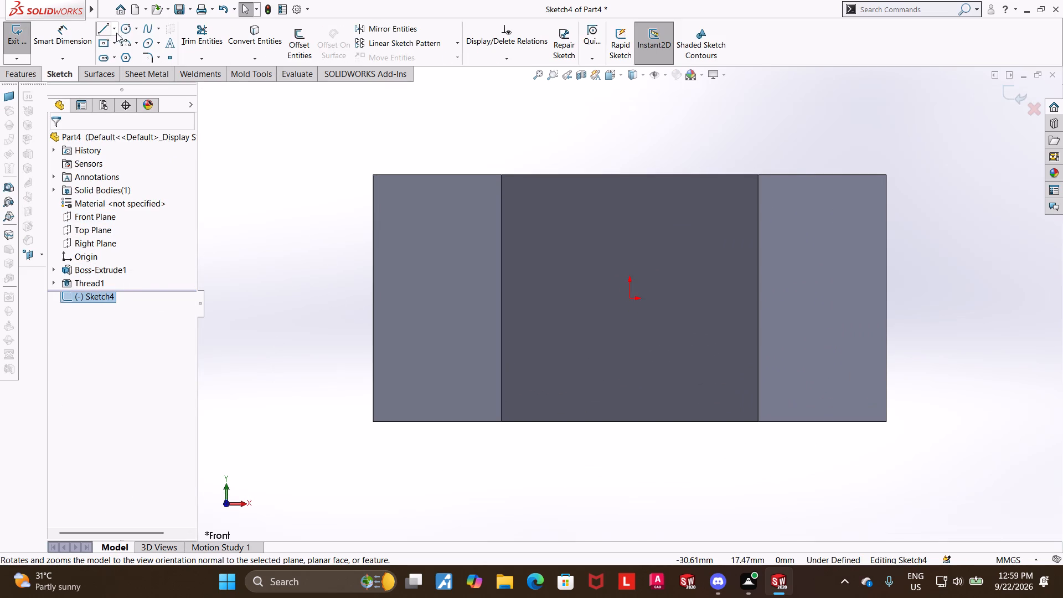
{"action": "left_click", "coordinate": [126, 48]}
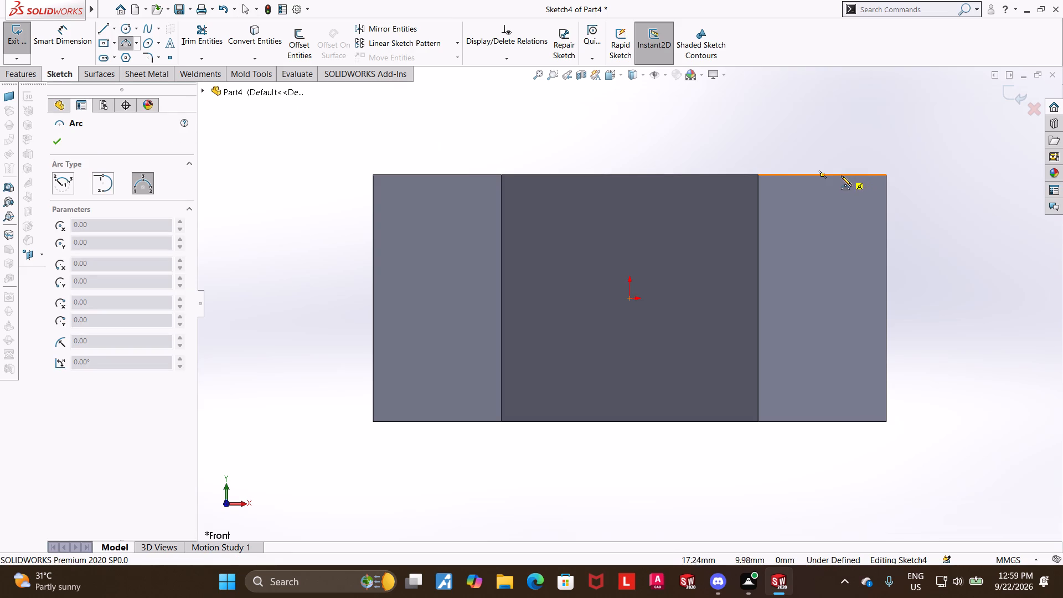
{"action": "left_click", "coordinate": [829, 174]}
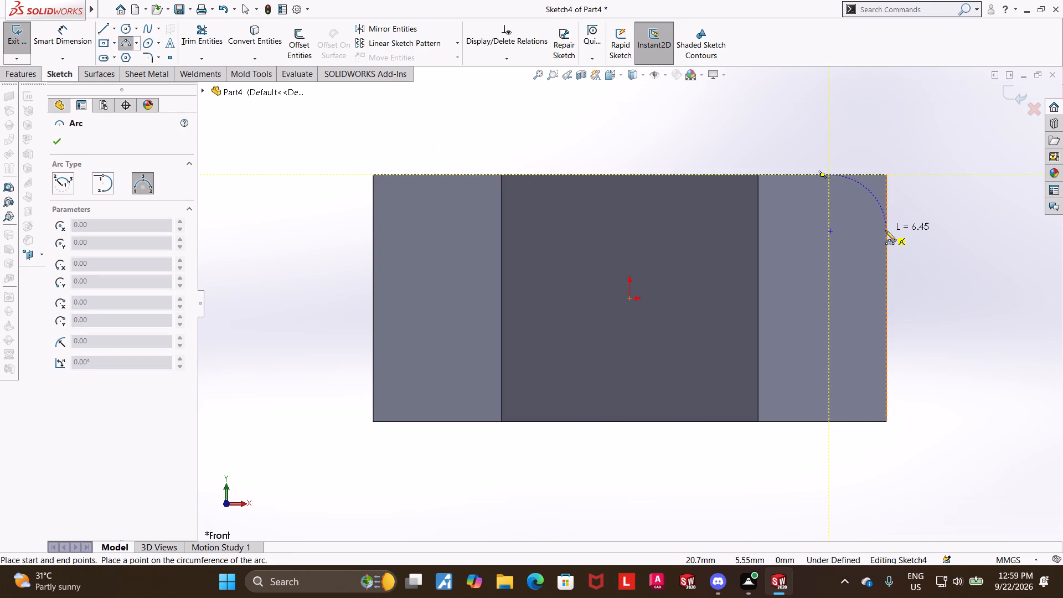
{"action": "left_click", "coordinate": [886, 234]}
{"action": "left_click", "coordinate": [870, 190]}
{"action": "key", "text": "Escape"}
{"action": "key", "text": "Escape"}
Close the corner profile with a horizontal line about 4.7 mm long and a vertical line joining the arc's ends.
{"action": "scroll", "coordinate": [917, 154], "scroll_direction": "down", "scroll_amount": 4}
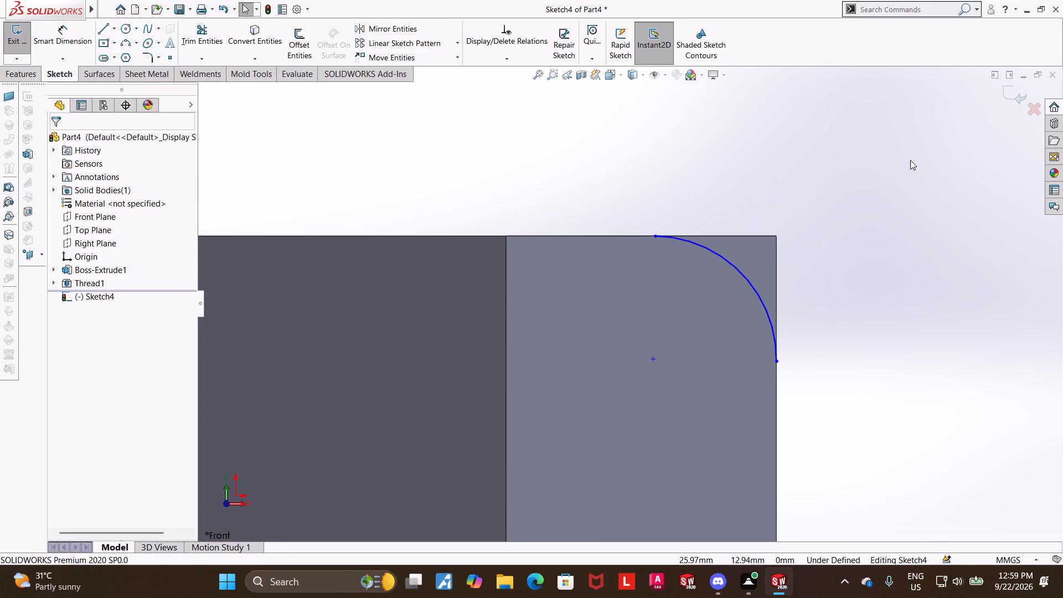
{"action": "left_click", "coordinate": [99, 34]}
{"action": "scroll", "coordinate": [743, 235], "scroll_direction": "down", "scroll_amount": 3}
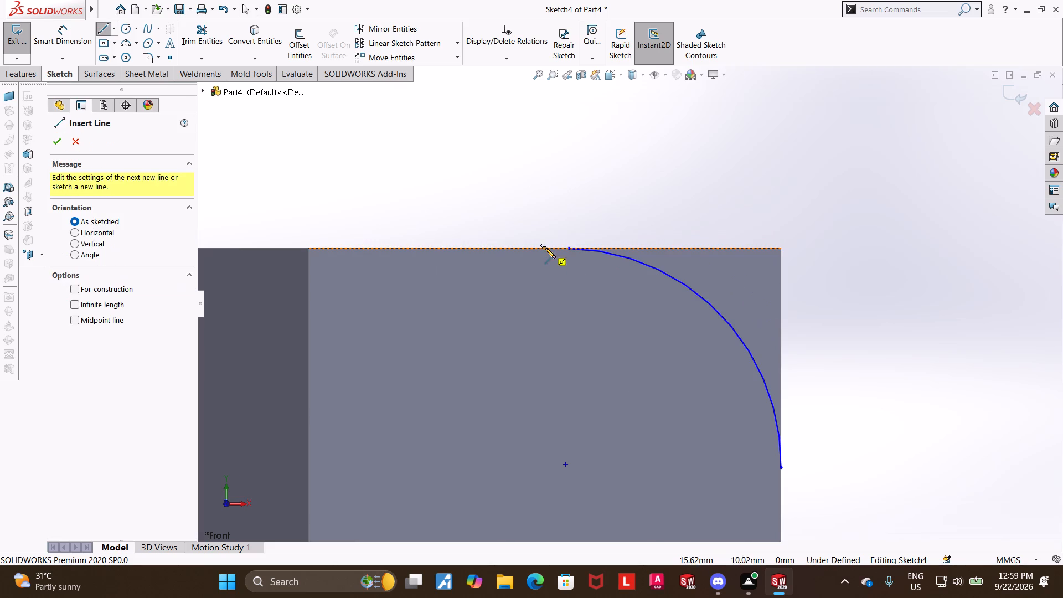
{"action": "left_click", "coordinate": [567, 248]}
{"action": "left_click", "coordinate": [780, 249]}
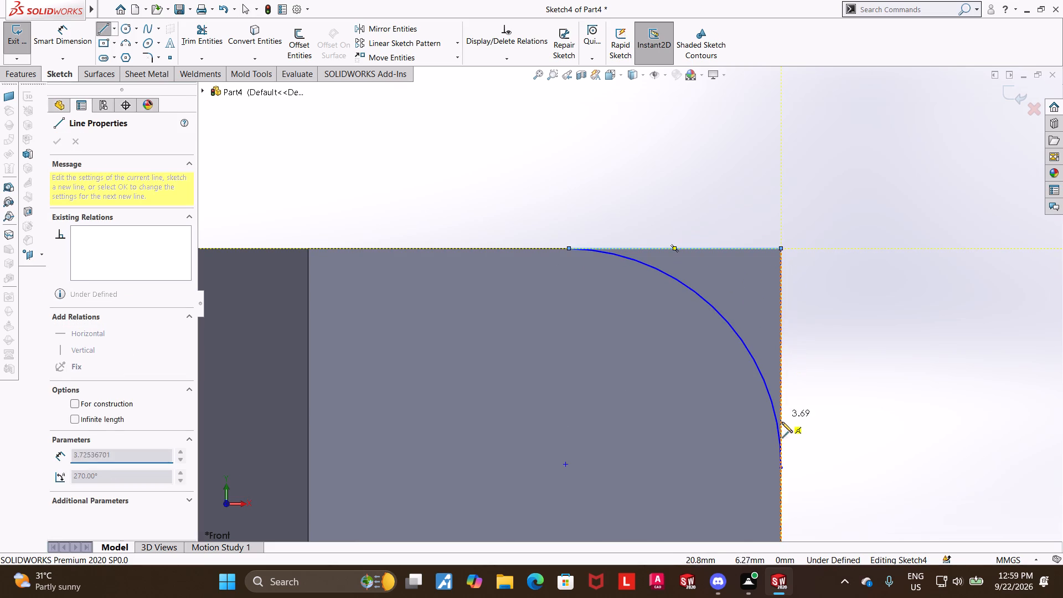
{"action": "left_click", "coordinate": [782, 468]}
{"action": "key", "text": "Escape"}
{"action": "key", "text": "Escape"}
{"action": "key", "text": "Escape"}
{"action": "key", "text": "Escape"}
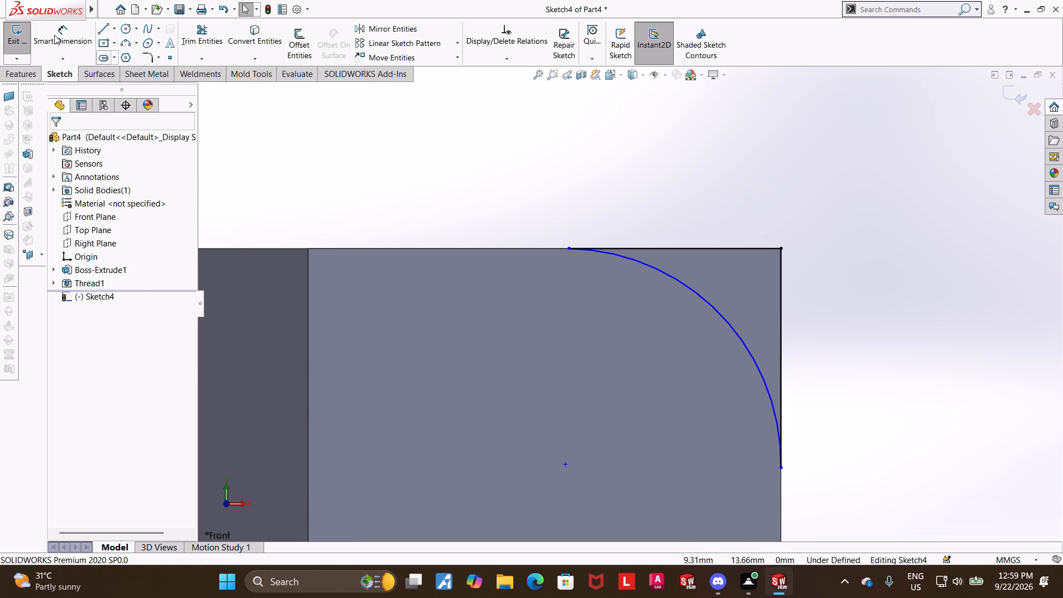
Dimension the corner arc's radius as 4 mm.
{"action": "left_click", "coordinate": [54, 34]}
{"action": "left_click", "coordinate": [696, 295]}
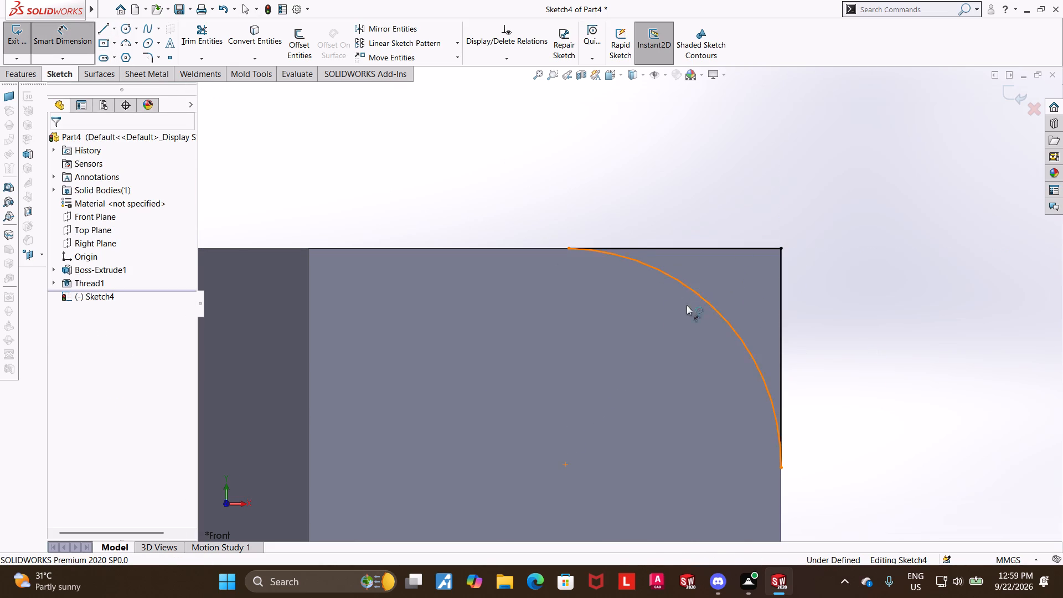
{"action": "left_click", "coordinate": [673, 316]}
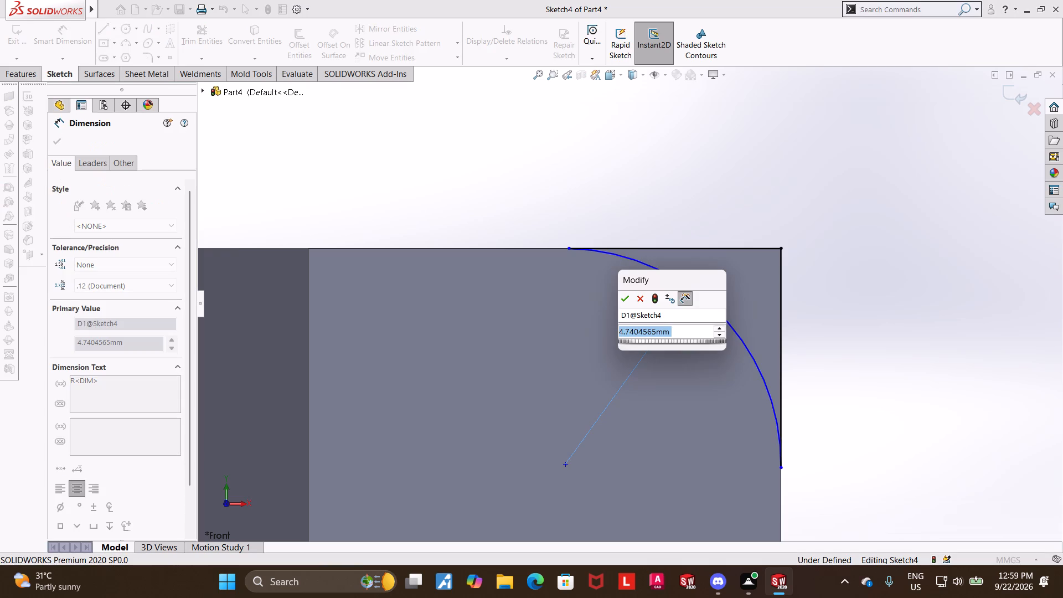
{"action": "key", "text": "4"}
{"action": "key", "text": "Return"}
{"action": "key", "text": "Escape"}
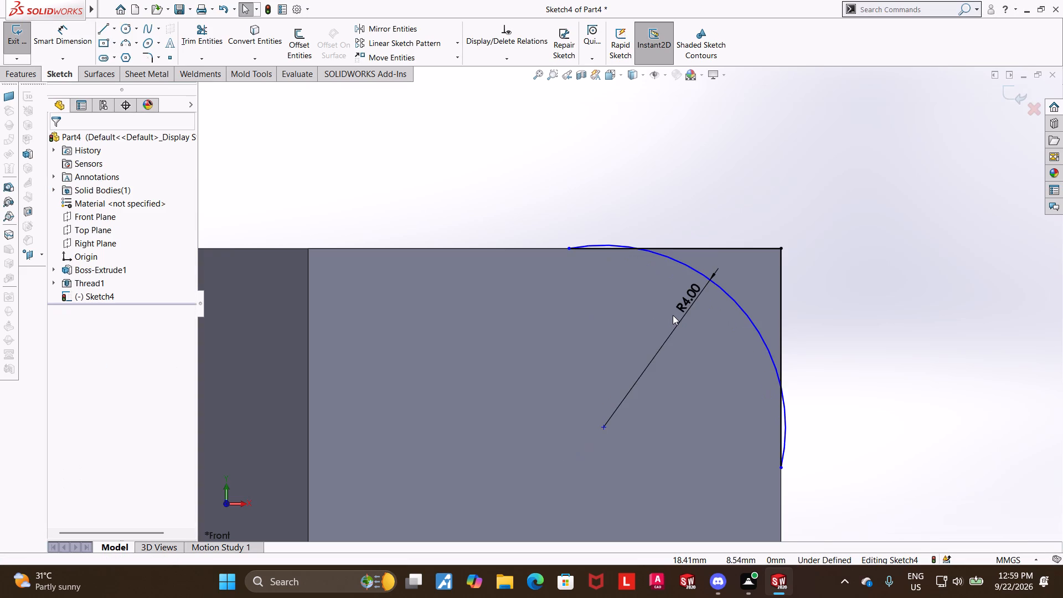
{"action": "key", "text": "Escape"}
Make the corner arc tangent to both the horizontal and the vertical line of the profile.
{"action": "scroll", "coordinate": [752, 240], "scroll_direction": "down", "scroll_amount": 4}
{"action": "left_click", "coordinate": [670, 276]}
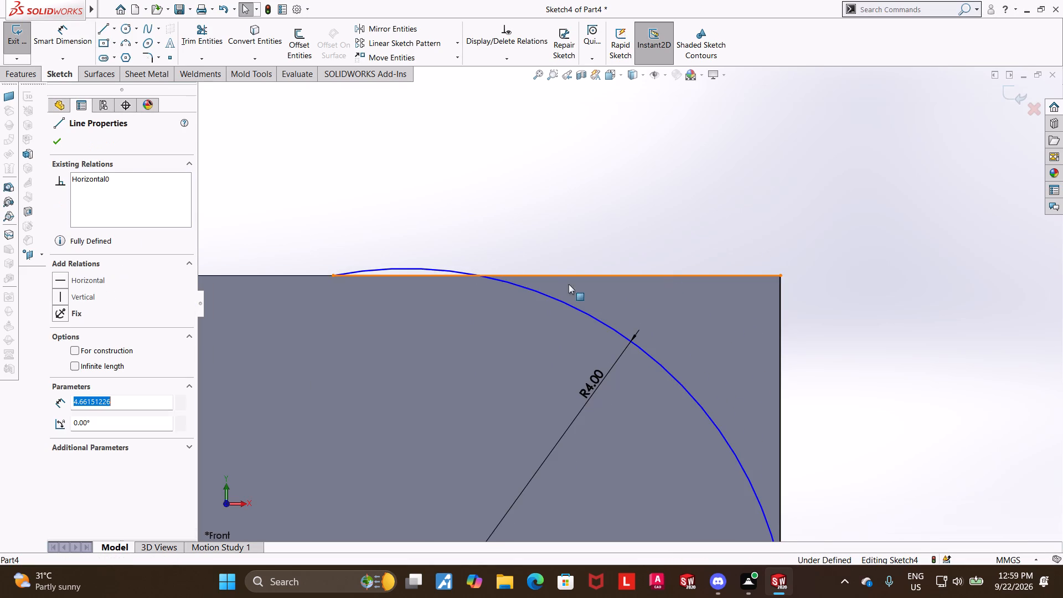
{"action": "left_click", "coordinate": [549, 293], "text": "ctrl"}
{"action": "left_click", "coordinate": [58, 341]}
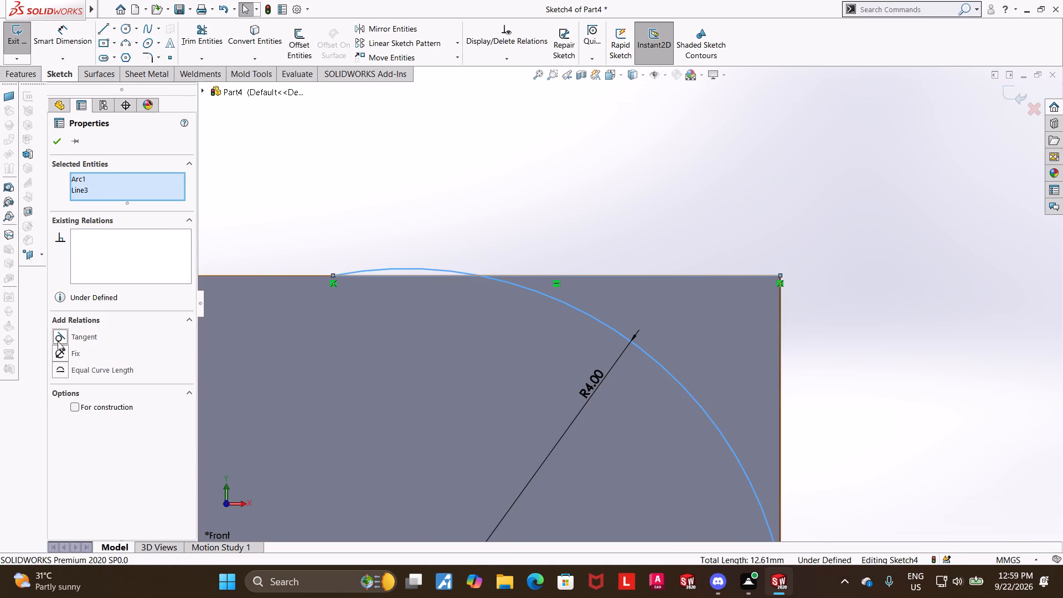
{"action": "left_click", "coordinate": [55, 140]}
{"action": "scroll", "coordinate": [766, 393], "scroll_direction": "up", "scroll_amount": 5}
{"action": "scroll", "coordinate": [729, 413], "scroll_direction": "down", "scroll_amount": 3}
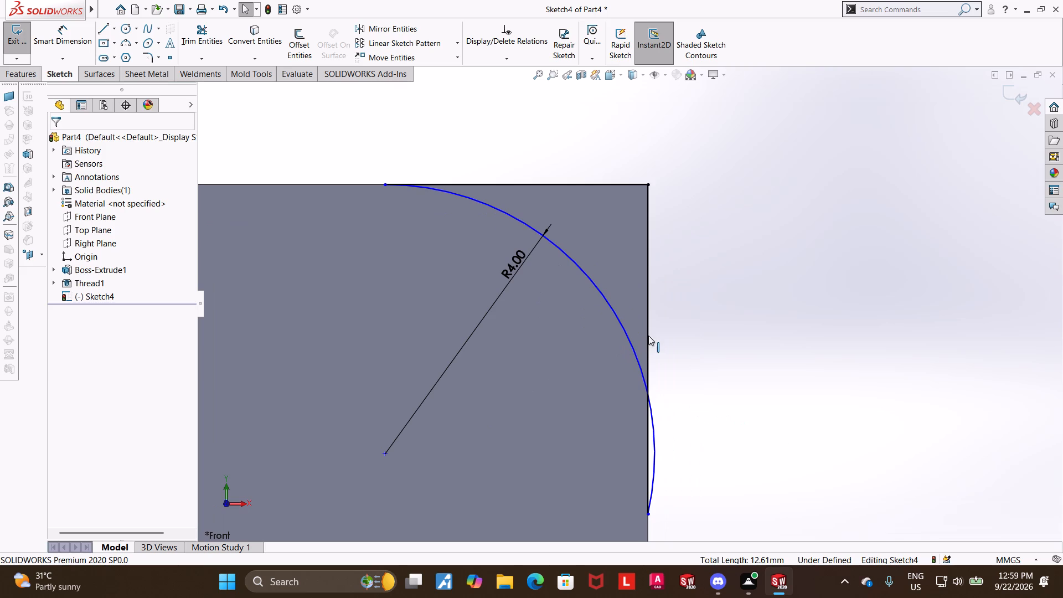
{"action": "left_click", "coordinate": [648, 336]}
{"action": "left_click", "coordinate": [633, 346], "text": "ctrl"}
{"action": "left_click", "coordinate": [53, 333]}
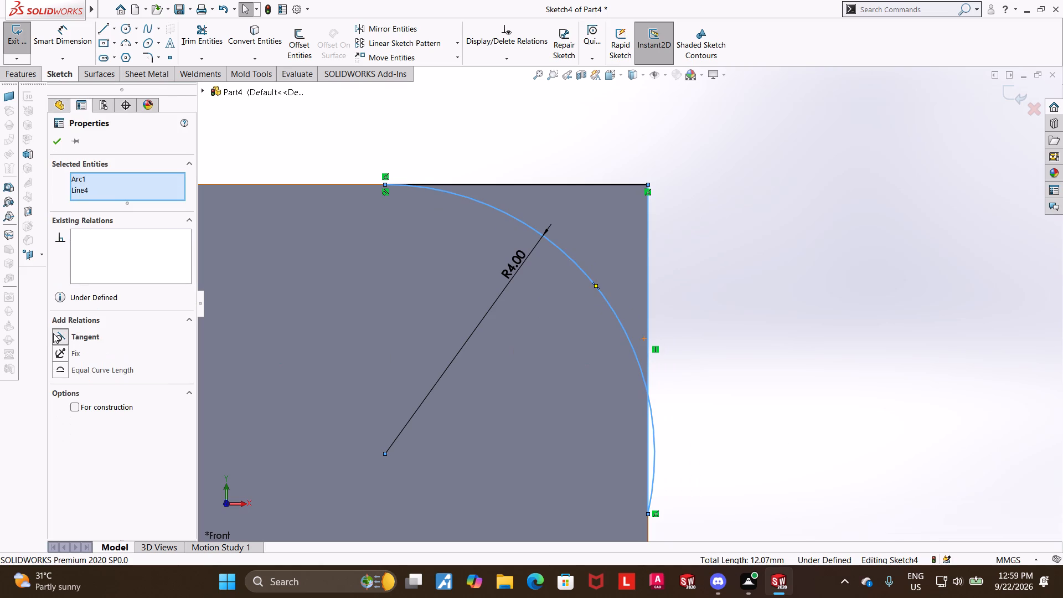
{"action": "left_click", "coordinate": [59, 146]}
{"action": "key", "text": "Escape"}
{"action": "key", "text": "Escape"}
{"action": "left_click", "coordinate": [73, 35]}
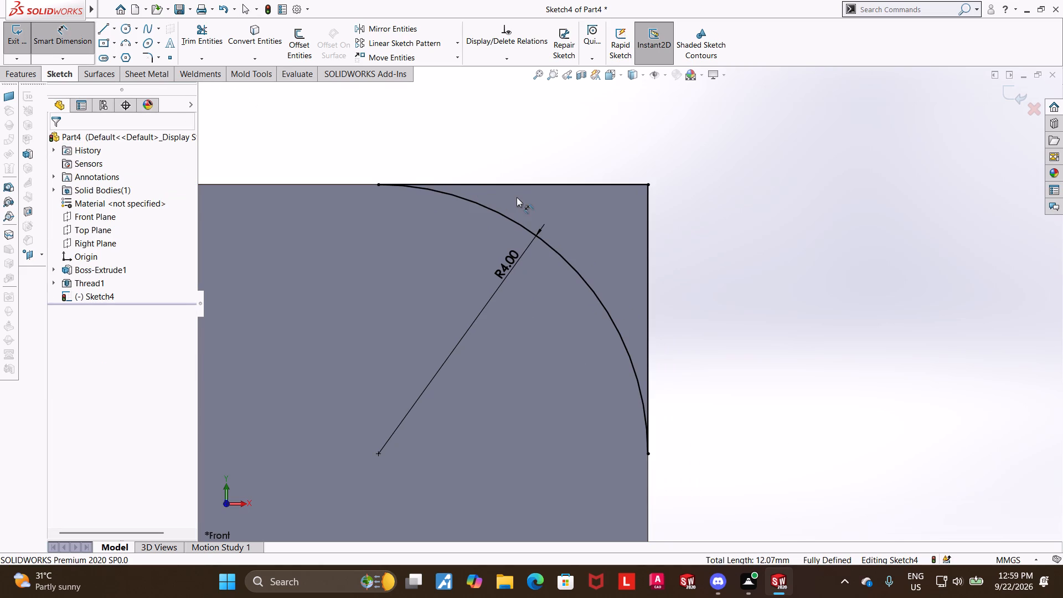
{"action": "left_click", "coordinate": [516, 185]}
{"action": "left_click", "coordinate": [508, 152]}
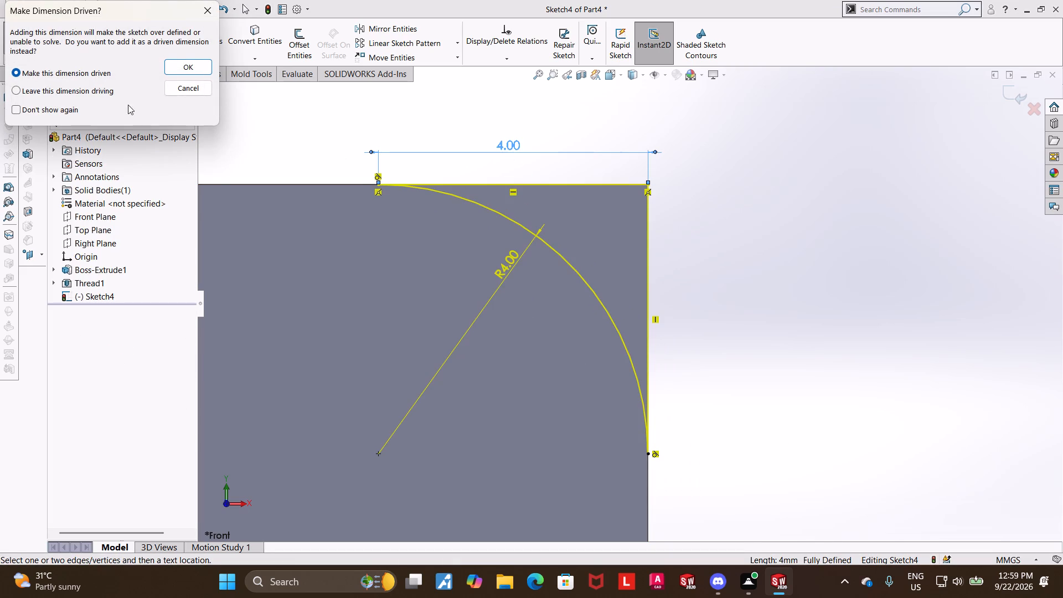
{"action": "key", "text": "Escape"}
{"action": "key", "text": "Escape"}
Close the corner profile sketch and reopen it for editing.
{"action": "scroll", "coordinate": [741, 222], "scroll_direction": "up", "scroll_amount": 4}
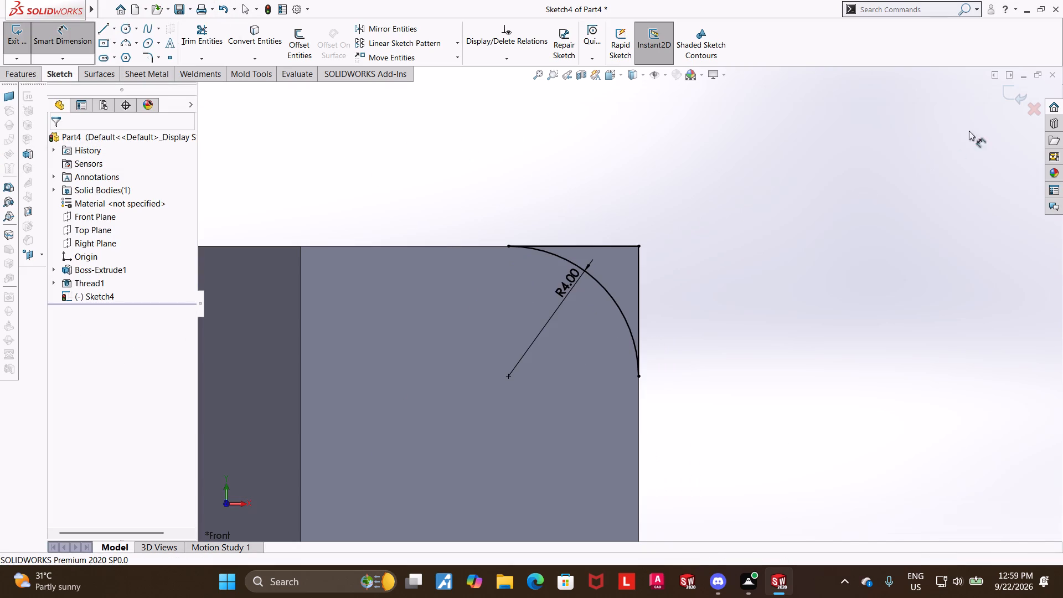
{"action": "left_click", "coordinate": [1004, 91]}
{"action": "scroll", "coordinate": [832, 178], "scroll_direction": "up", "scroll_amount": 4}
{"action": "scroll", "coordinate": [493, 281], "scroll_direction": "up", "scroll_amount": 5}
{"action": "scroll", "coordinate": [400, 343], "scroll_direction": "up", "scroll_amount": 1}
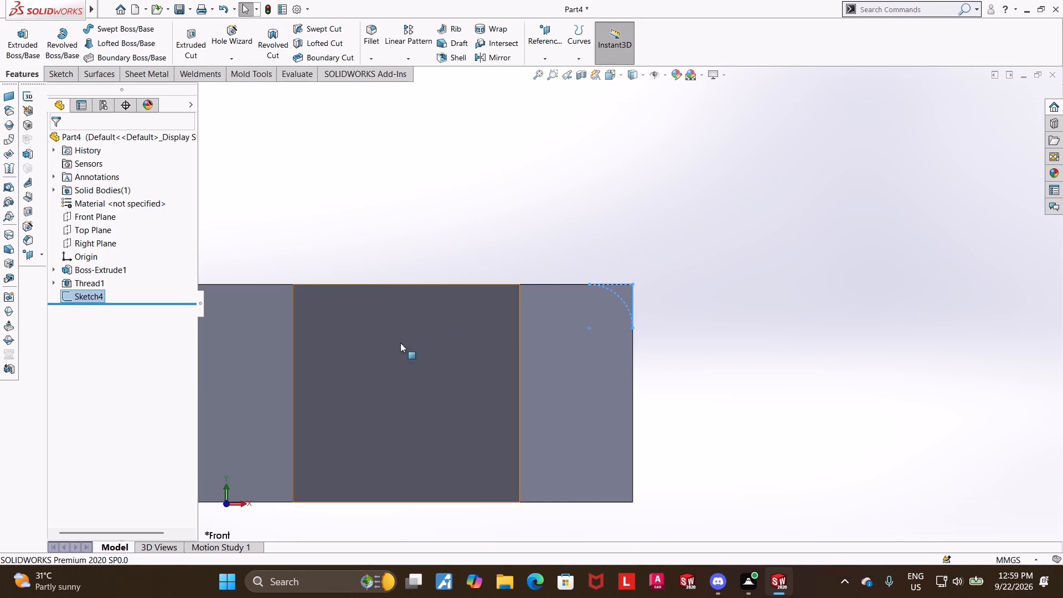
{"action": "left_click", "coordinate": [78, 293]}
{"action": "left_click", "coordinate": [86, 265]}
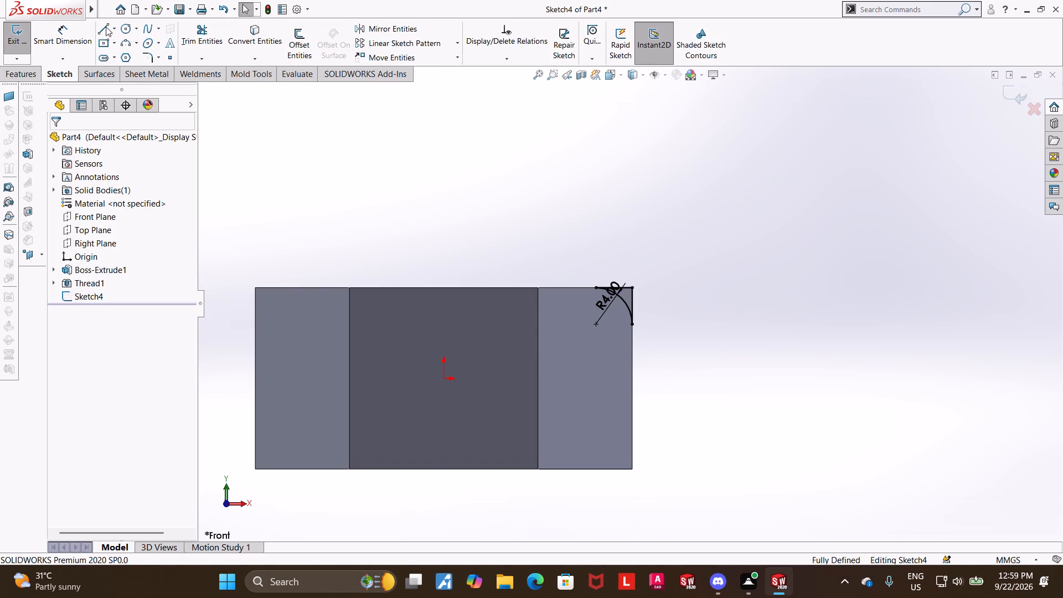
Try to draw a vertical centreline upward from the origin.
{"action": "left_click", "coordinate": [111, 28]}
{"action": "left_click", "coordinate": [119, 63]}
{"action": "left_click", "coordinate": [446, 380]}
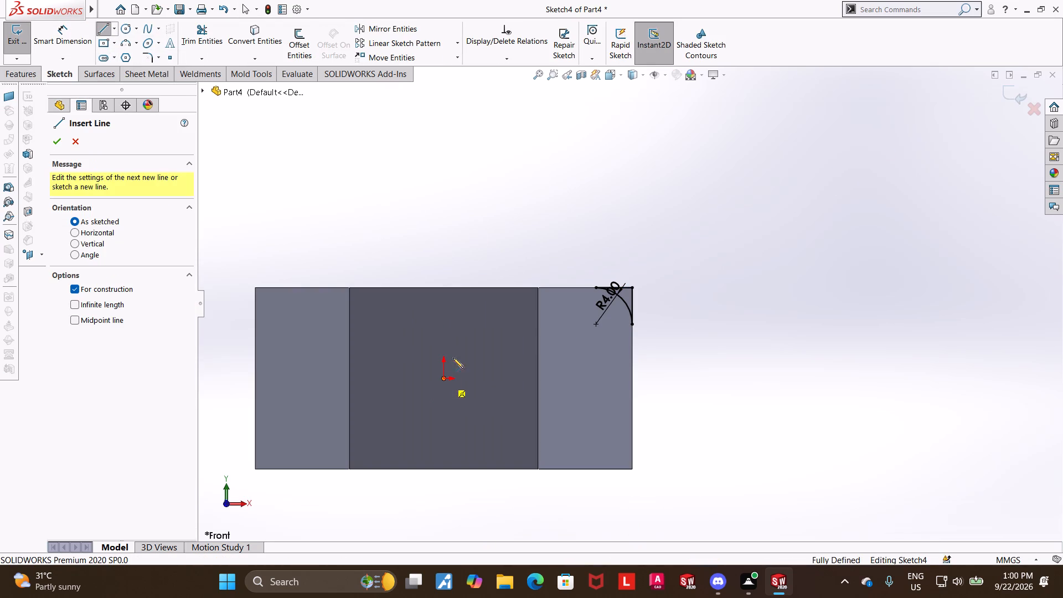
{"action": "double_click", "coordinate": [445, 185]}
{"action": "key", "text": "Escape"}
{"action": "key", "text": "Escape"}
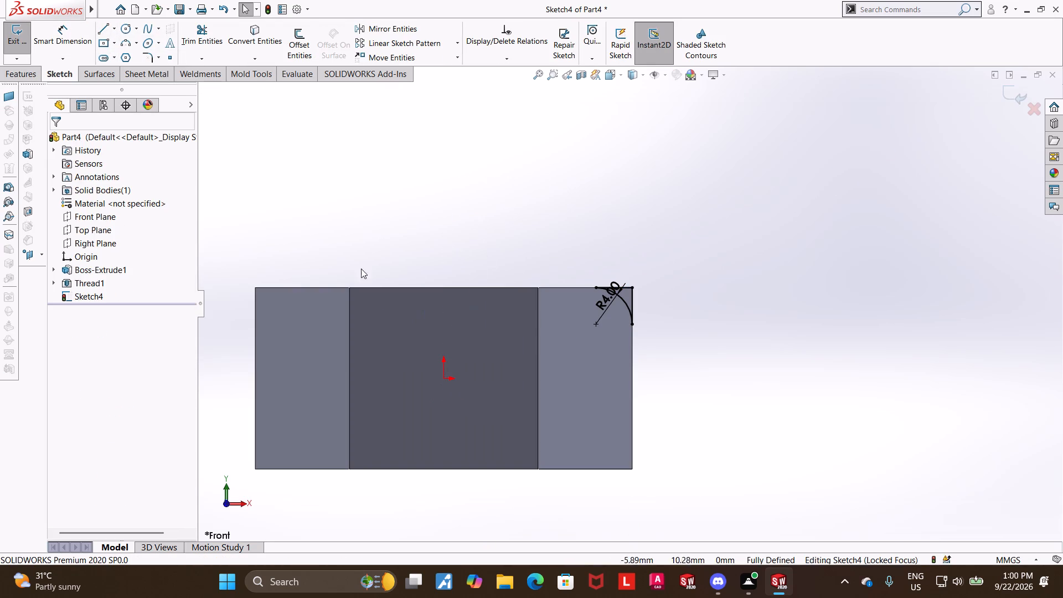
Draw a vertical centreline from the origin to above the nut's top face and close the sketch.
{"action": "left_click", "coordinate": [114, 35]}
{"action": "left_click", "coordinate": [117, 56]}
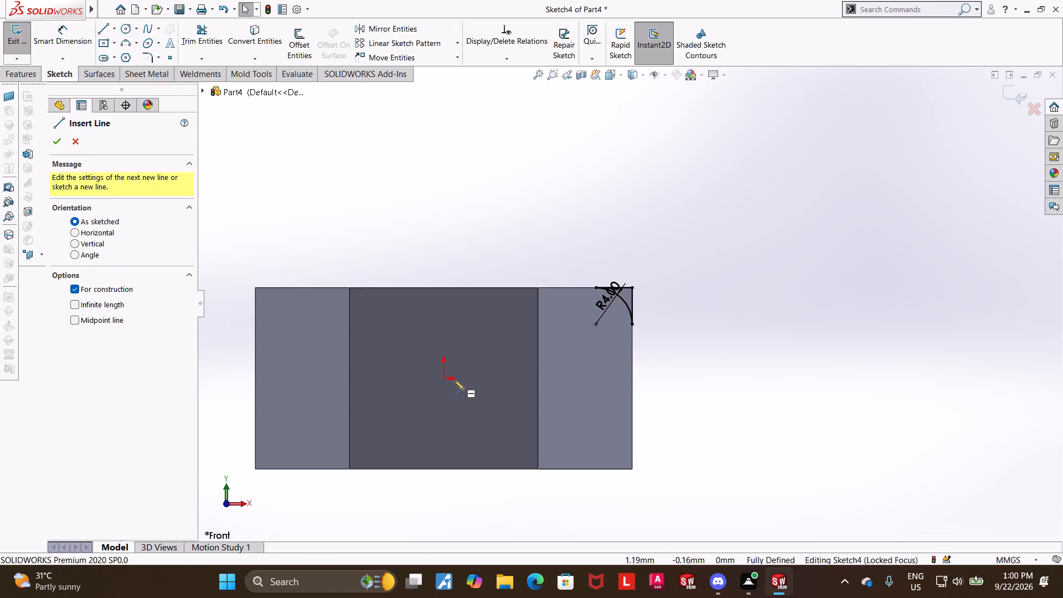
{"action": "left_click", "coordinate": [445, 378]}
{"action": "left_click", "coordinate": [446, 185]}
{"action": "key", "text": "Escape"}
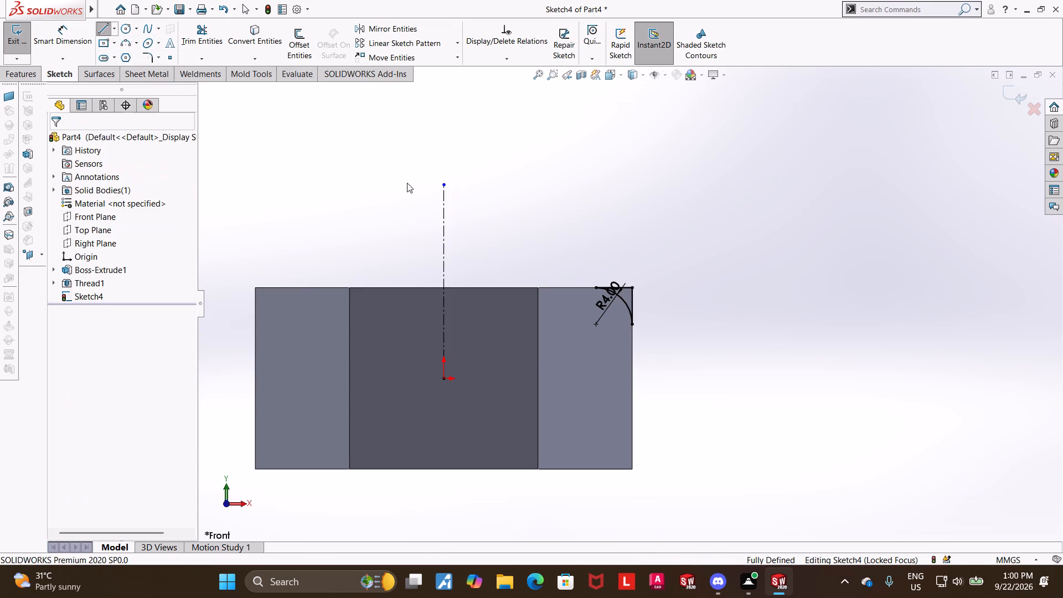
{"action": "key", "text": "Escape"}
{"action": "key", "text": "Escape"}
{"action": "left_click", "coordinate": [18, 37]}
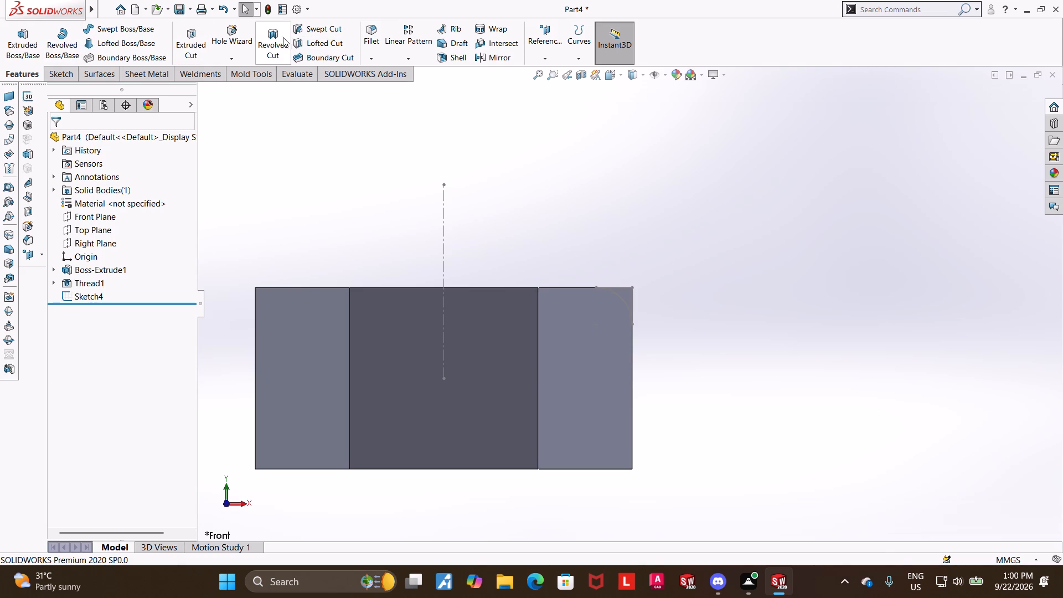
Revolve-cut the corner profile 360 degrees about the vertical centreline to round the nut's top corners.
{"action": "left_click", "coordinate": [267, 36]}
{"action": "left_click", "coordinate": [444, 217]}
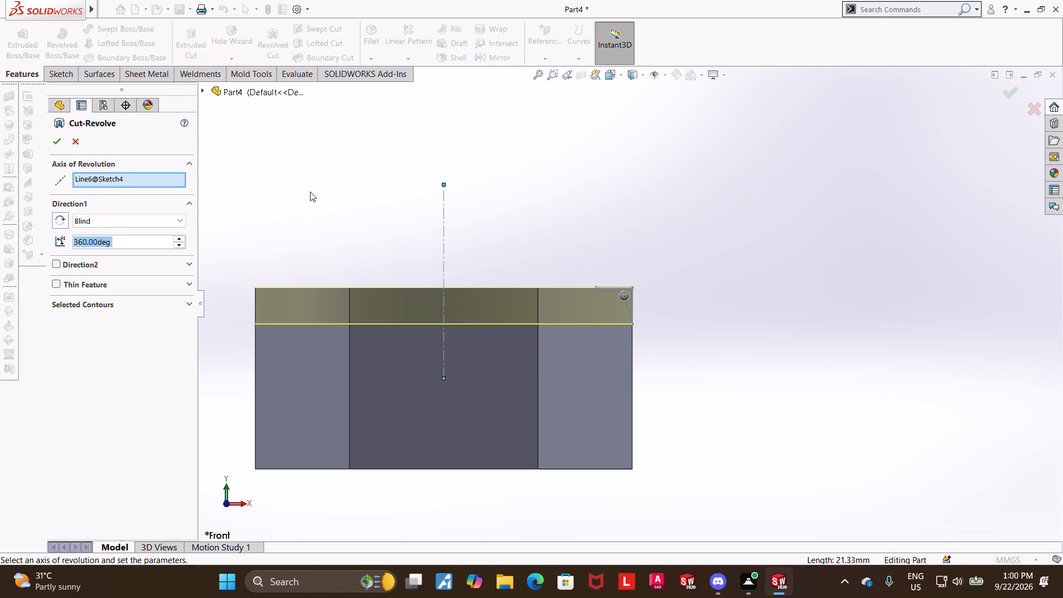
{"action": "left_click", "coordinate": [59, 133]}
{"action": "left_click", "coordinate": [807, 242]}
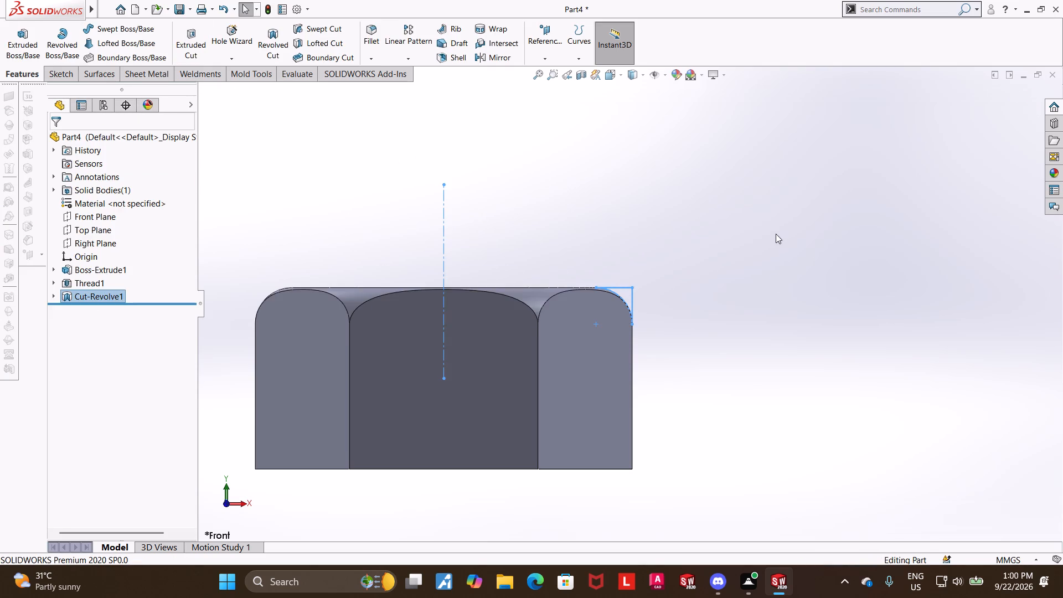
Save the part in the Downloads folder as "nut for lever".
{"action": "middle_click_drag", "start_coordinate": [775, 236], "coordinate": [782, 316]}
{"action": "scroll", "coordinate": [799, 287], "scroll_direction": "up", "scroll_amount": 2}
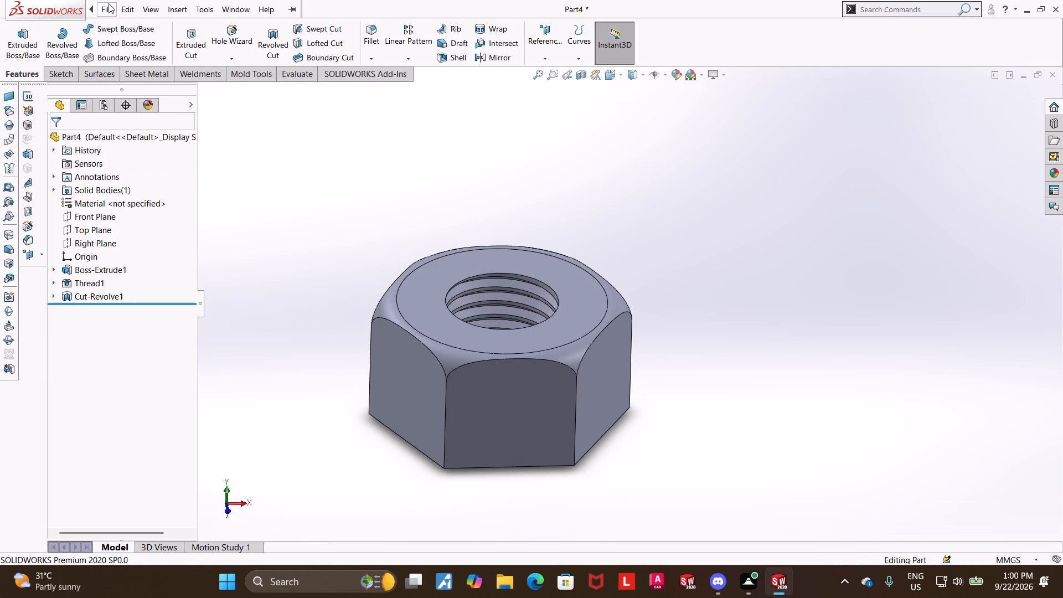
{"action": "left_click", "coordinate": [130, 149]}
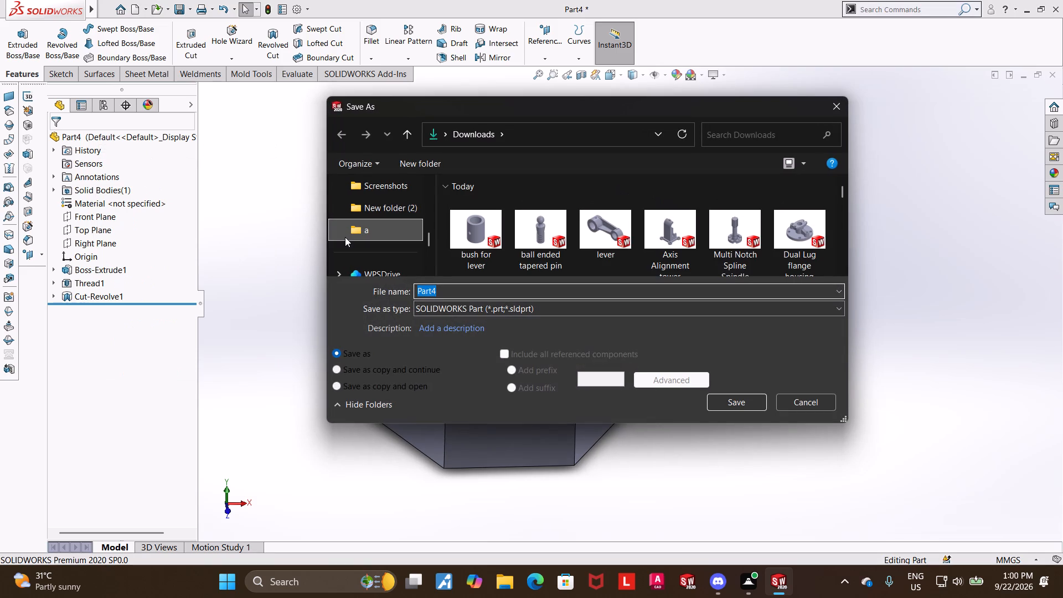
{"action": "type", "text": "nut"}
{"action": "key", "text": "space"}
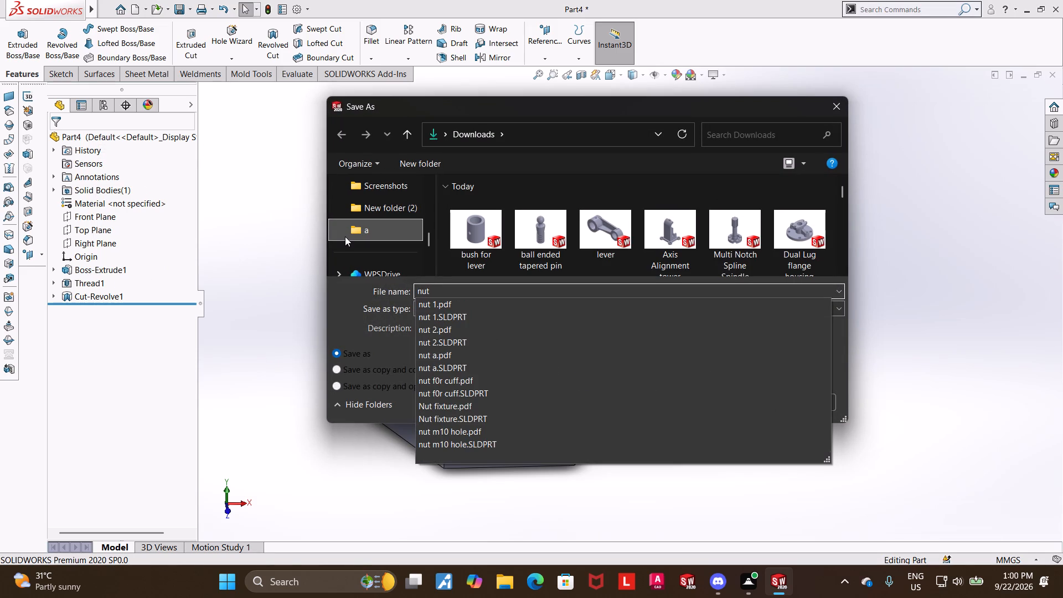
{"action": "type", "text": "for lever"}
{"action": "key", "text": "space"}
{"action": "left_click", "coordinate": [728, 395]}
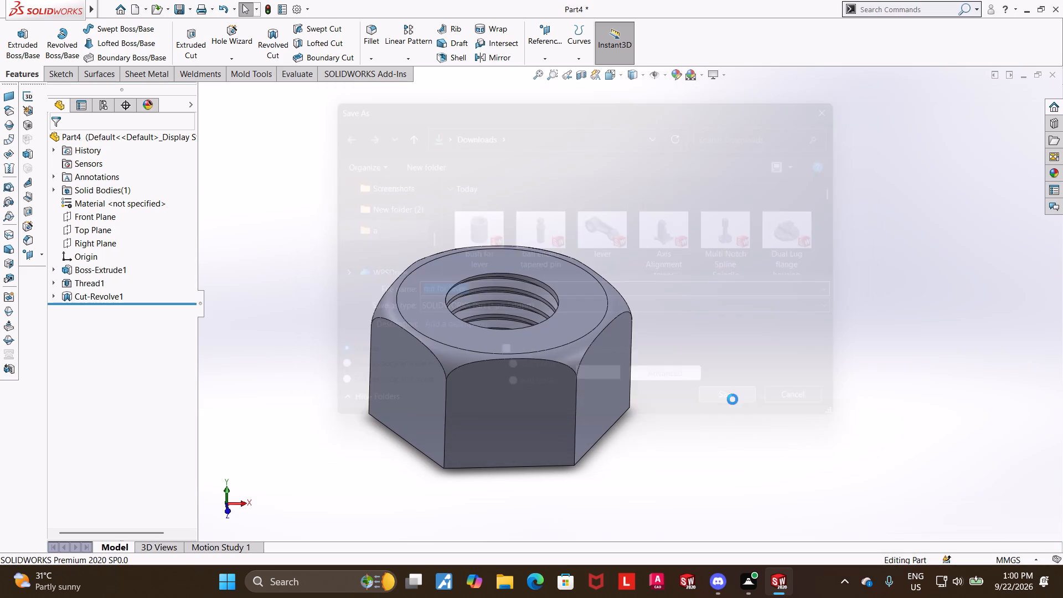
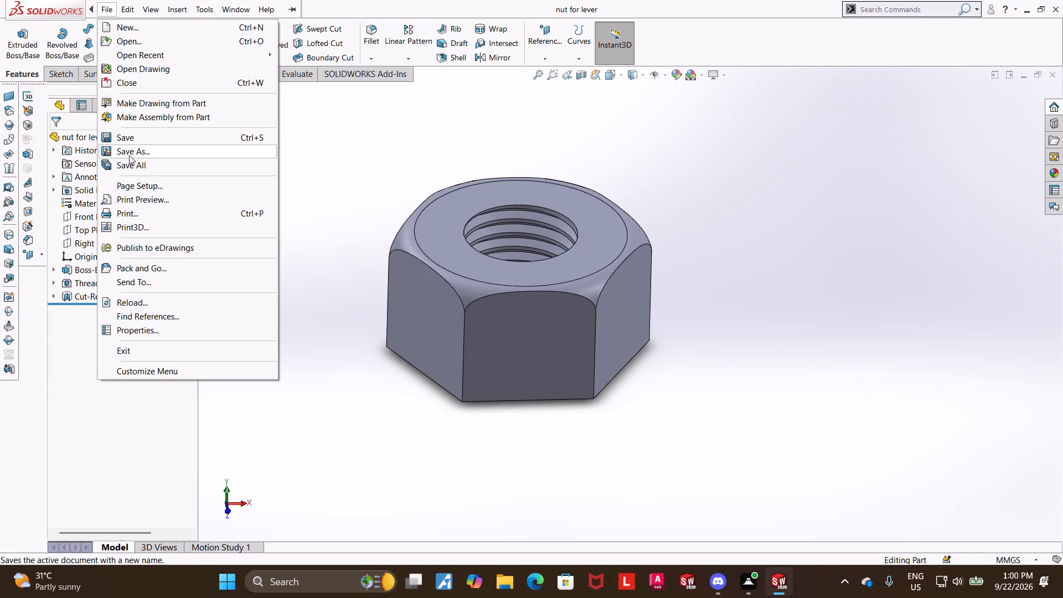
Start a new assembly document.
{"action": "left_click", "coordinate": [324, 162]}
{"action": "left_click", "coordinate": [289, 185]}
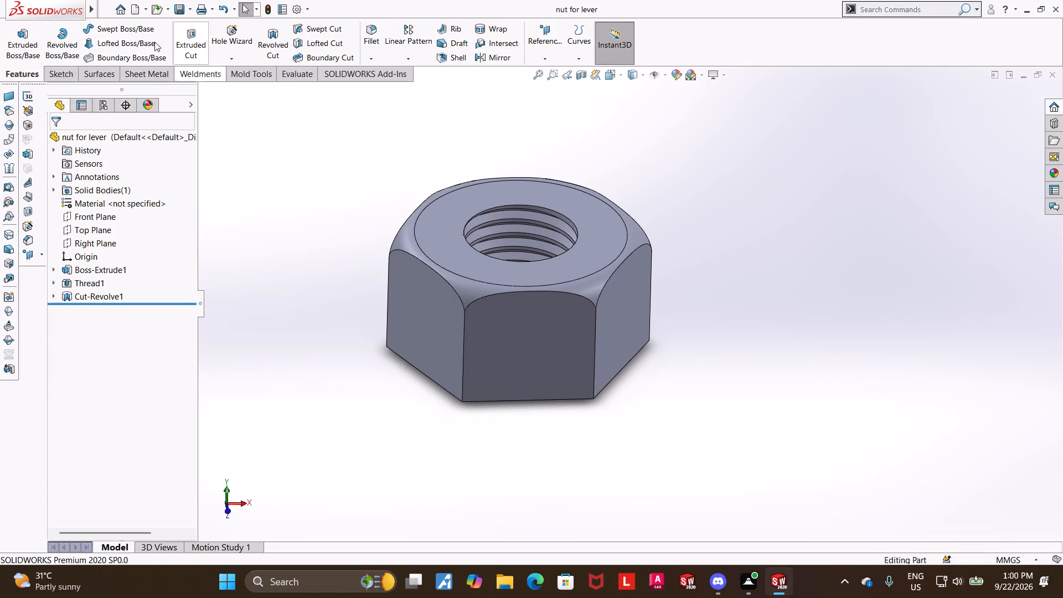
{"action": "left_click", "coordinate": [133, 11]}
{"action": "double_click", "coordinate": [381, 265]}
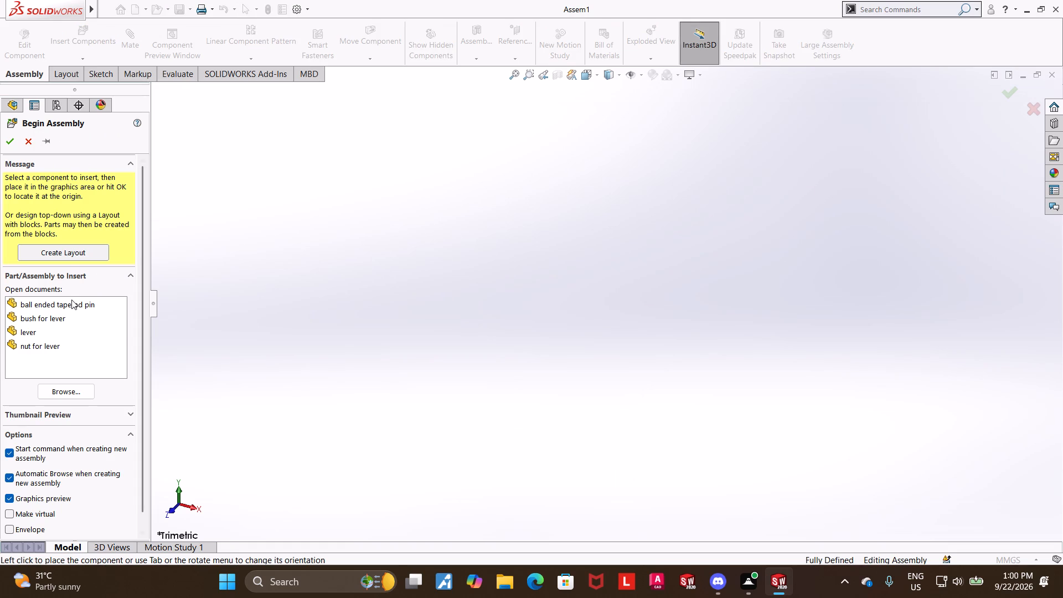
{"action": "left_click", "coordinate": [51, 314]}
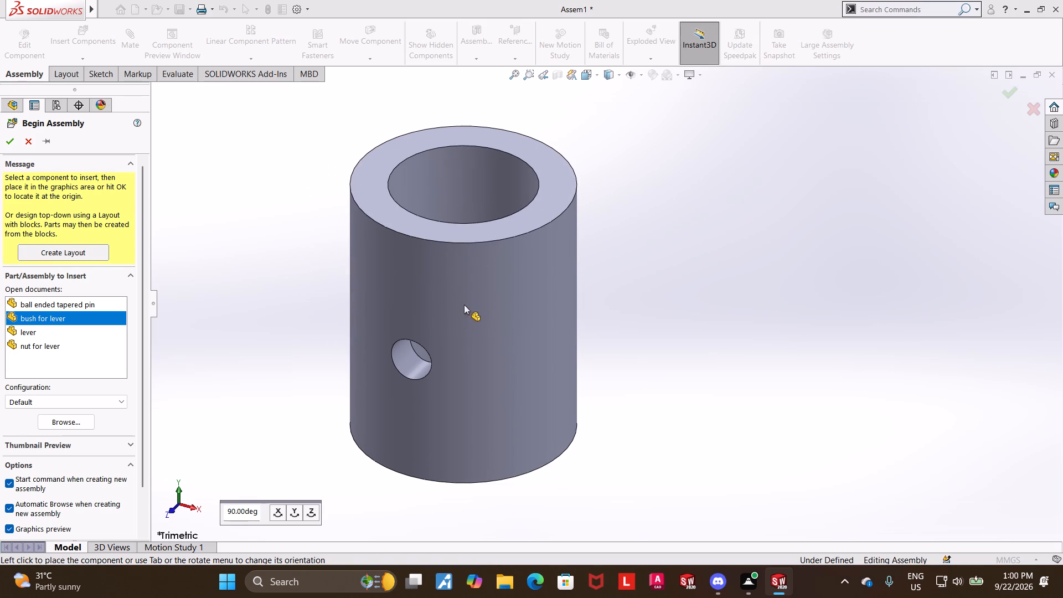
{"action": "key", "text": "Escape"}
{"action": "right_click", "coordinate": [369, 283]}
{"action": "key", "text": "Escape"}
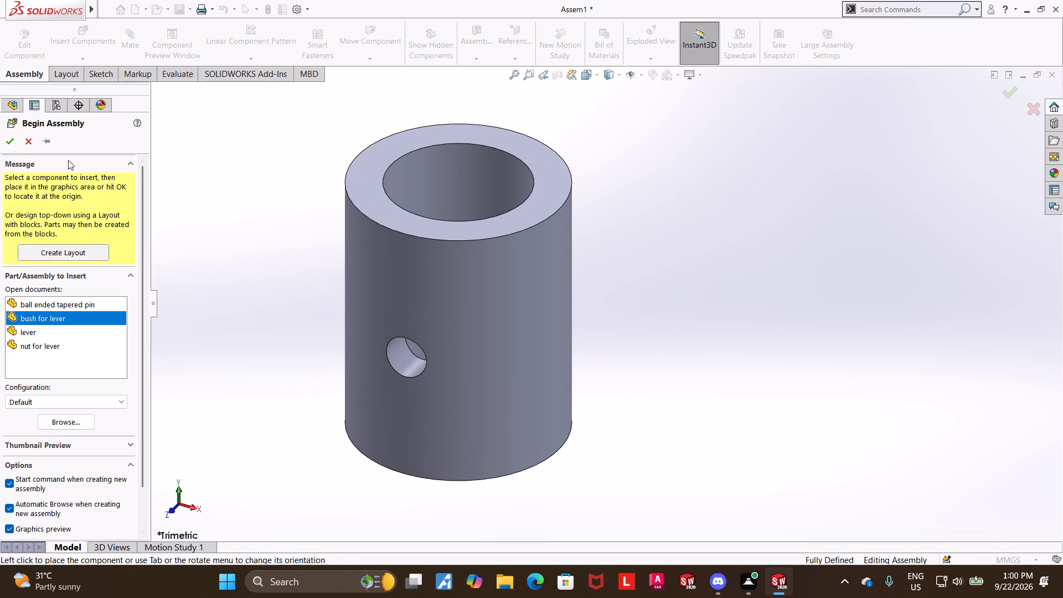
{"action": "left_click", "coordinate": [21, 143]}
Insert the lever part as the assembly's first component.
{"action": "left_click", "coordinate": [67, 40]}
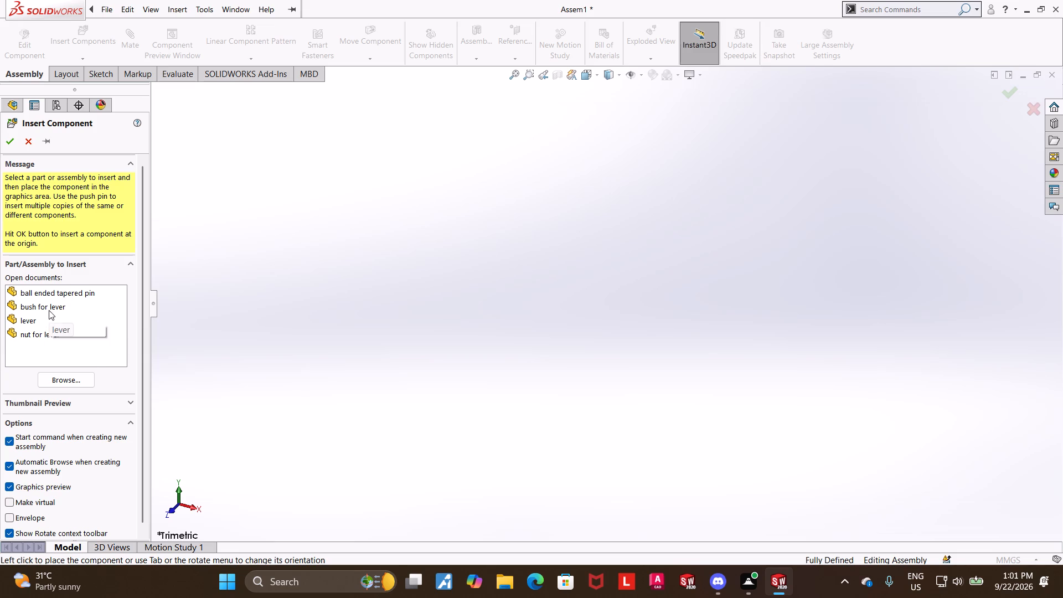
{"action": "left_click", "coordinate": [29, 326]}
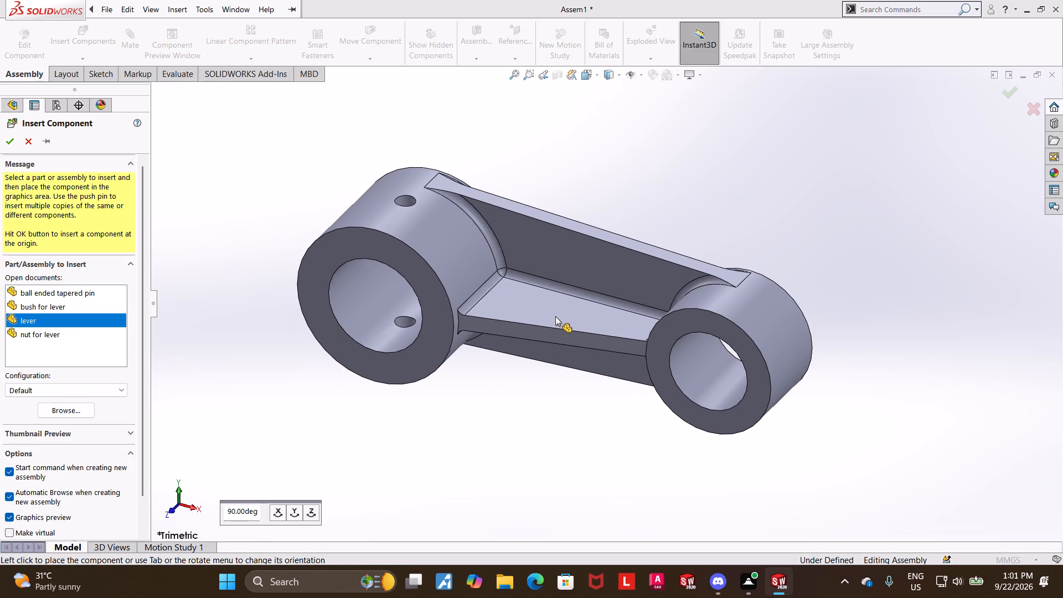
{"action": "left_click", "coordinate": [555, 316]}
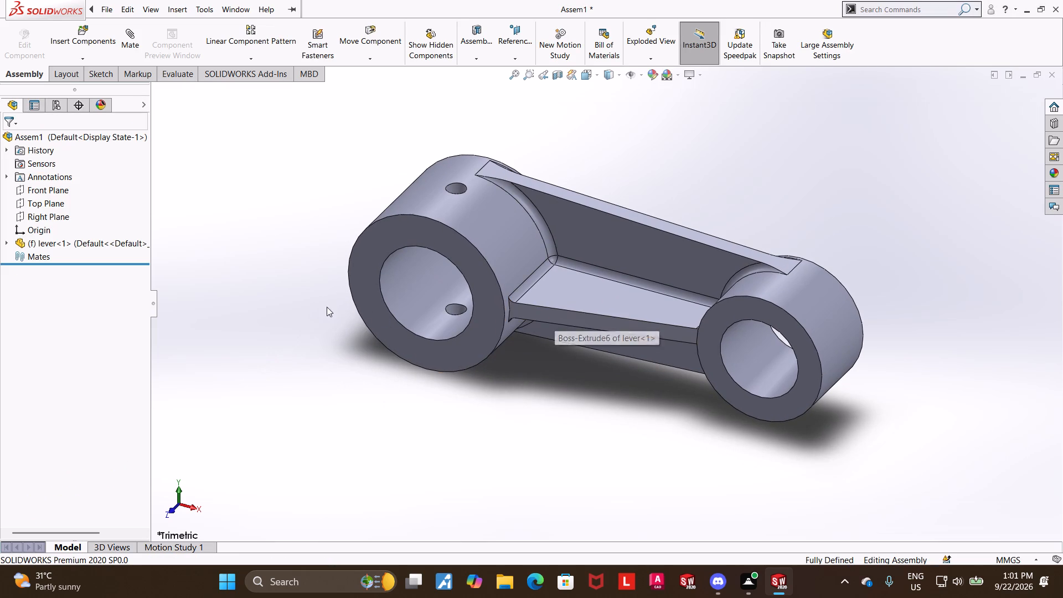
Insert the bush for lever and place it clear of the lever, beside its large boss.
{"action": "left_click", "coordinate": [81, 26]}
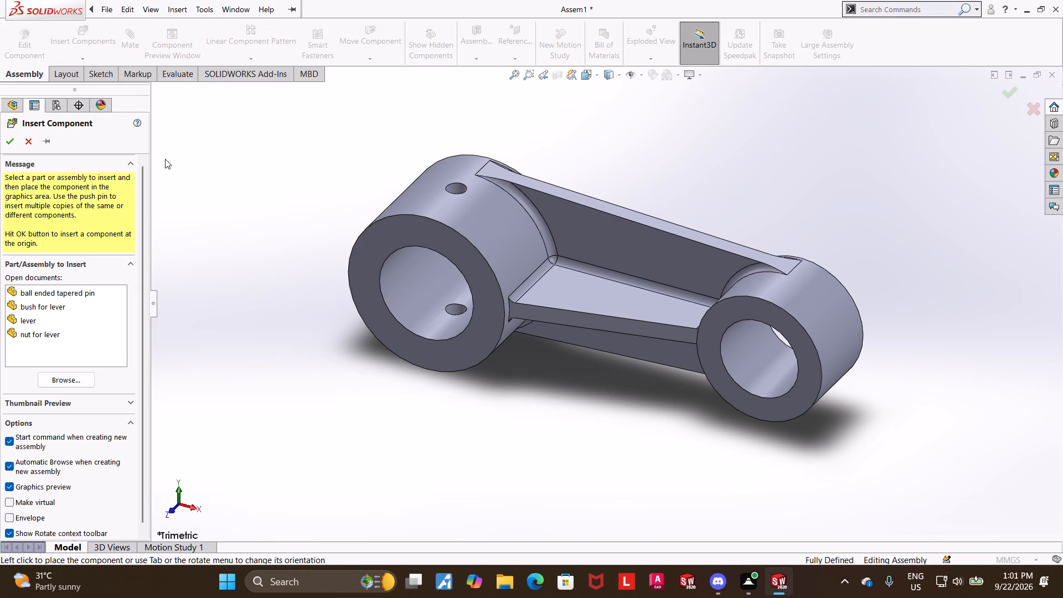
{"action": "left_click", "coordinate": [37, 308]}
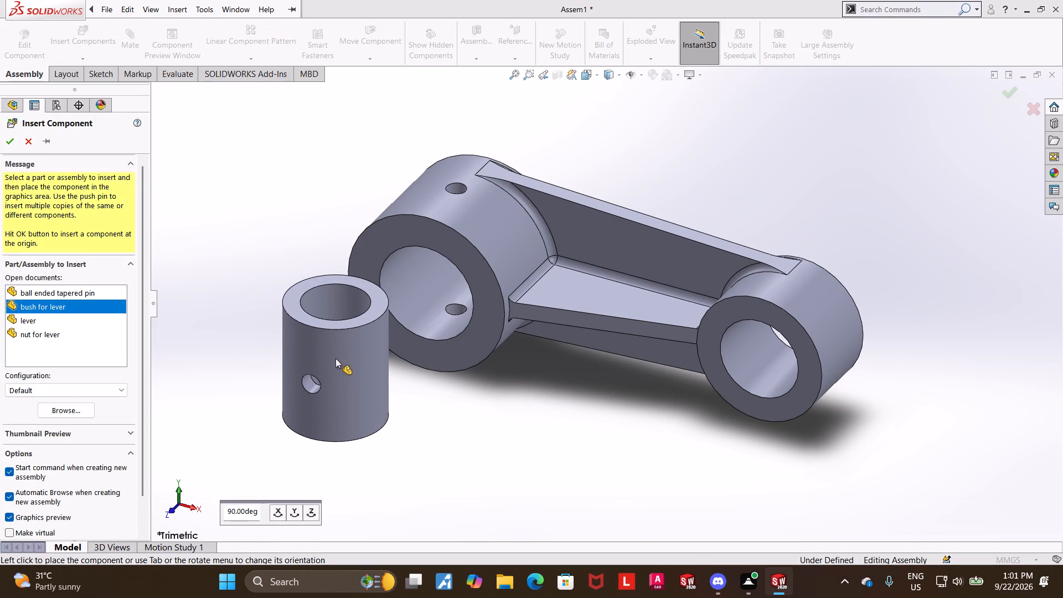
{"action": "left_click", "coordinate": [336, 358]}
{"action": "left_click_drag", "start_coordinate": [354, 373], "coordinate": [244, 366]}
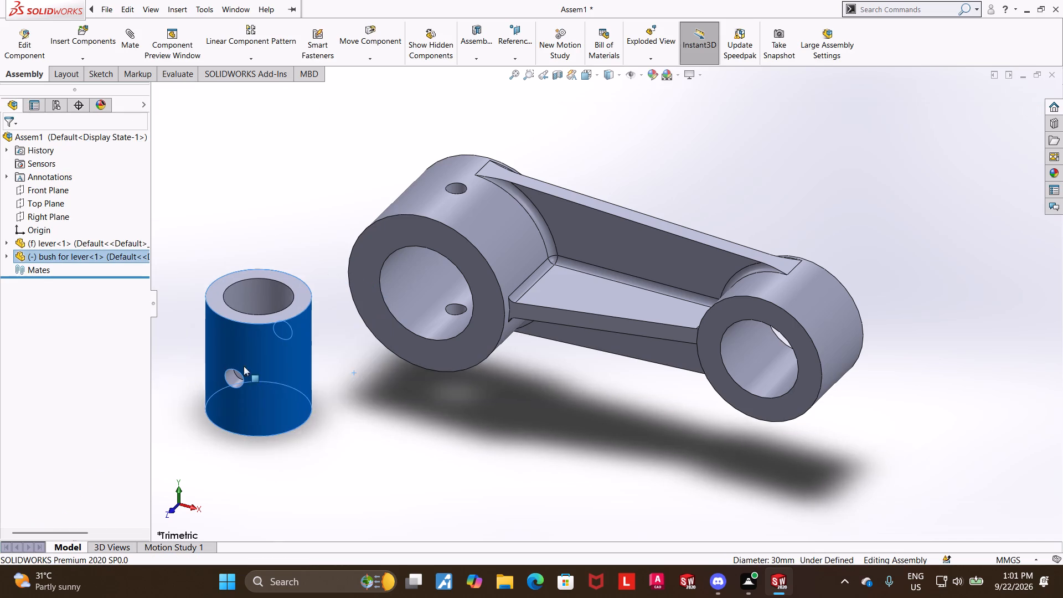
{"action": "left_click_drag", "start_coordinate": [244, 366], "coordinate": [236, 367]}
{"action": "left_click", "coordinate": [364, 417]}
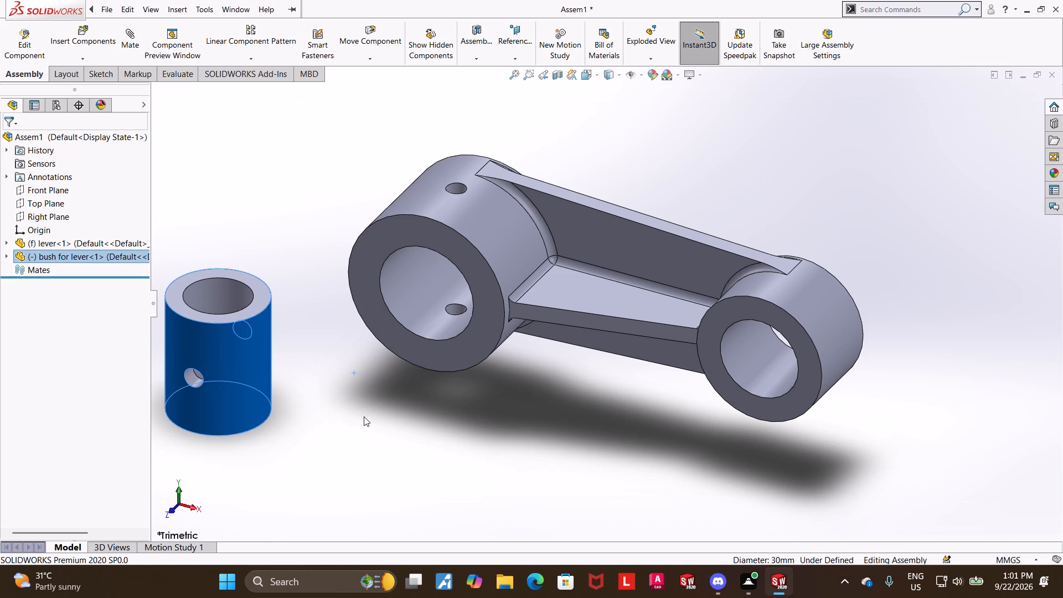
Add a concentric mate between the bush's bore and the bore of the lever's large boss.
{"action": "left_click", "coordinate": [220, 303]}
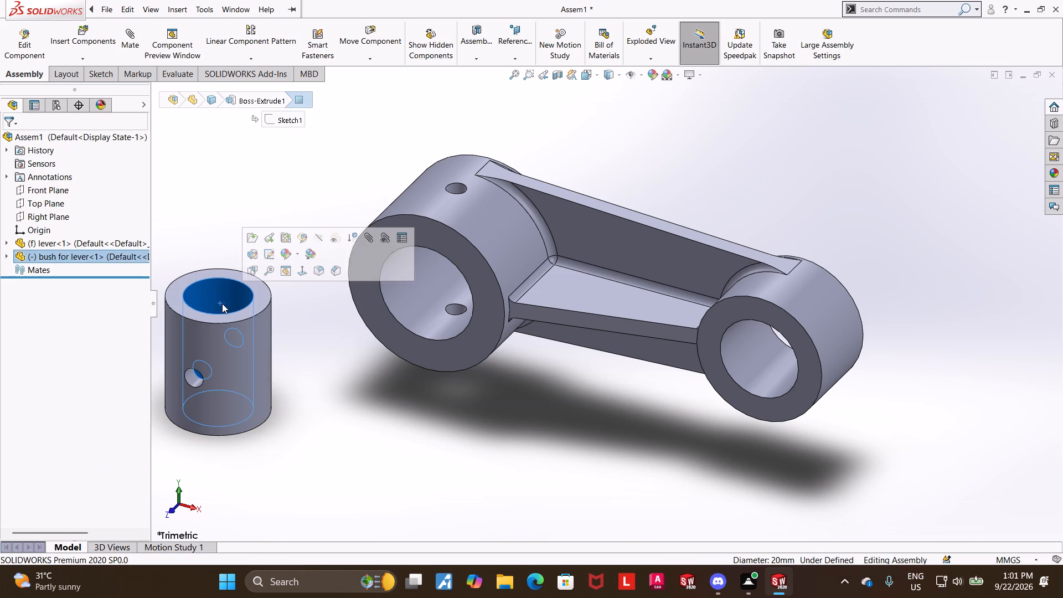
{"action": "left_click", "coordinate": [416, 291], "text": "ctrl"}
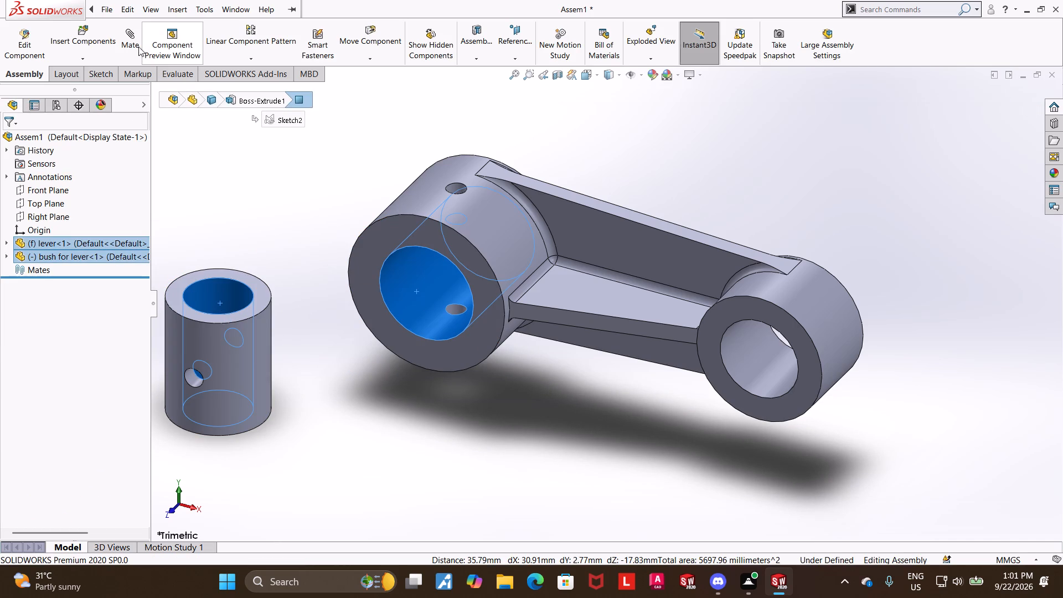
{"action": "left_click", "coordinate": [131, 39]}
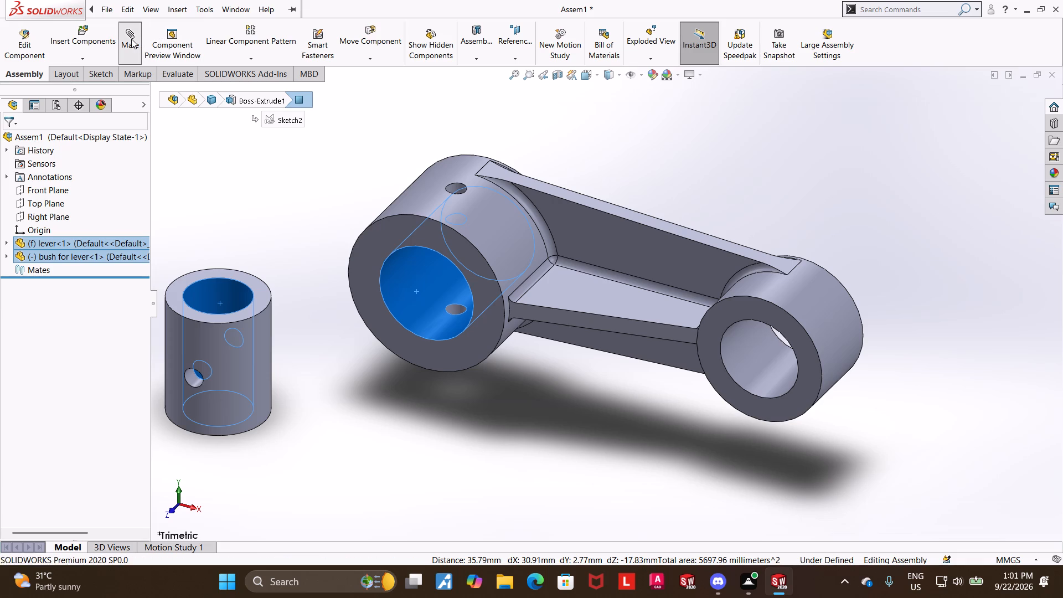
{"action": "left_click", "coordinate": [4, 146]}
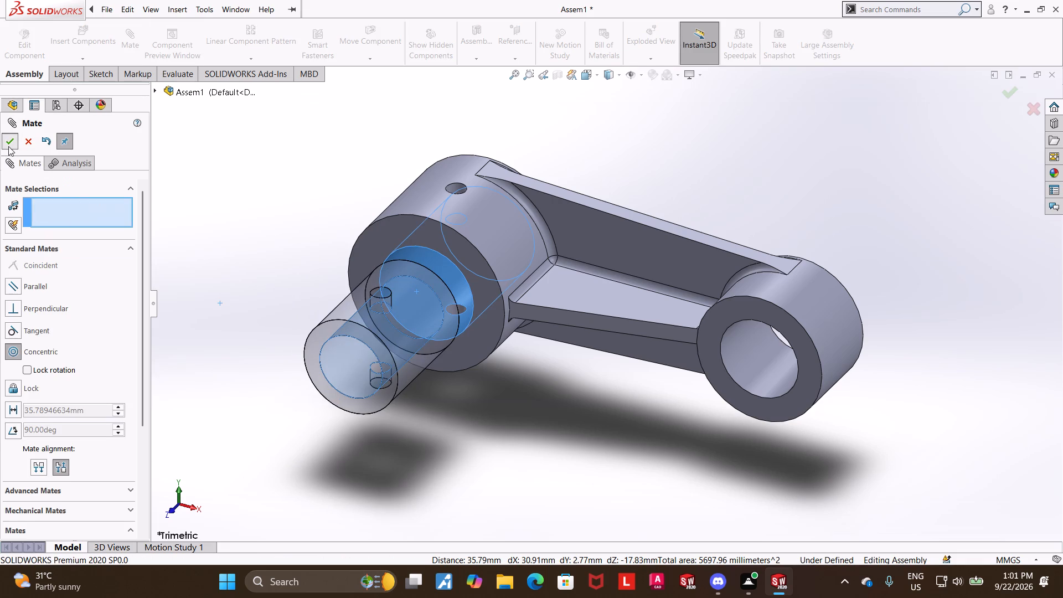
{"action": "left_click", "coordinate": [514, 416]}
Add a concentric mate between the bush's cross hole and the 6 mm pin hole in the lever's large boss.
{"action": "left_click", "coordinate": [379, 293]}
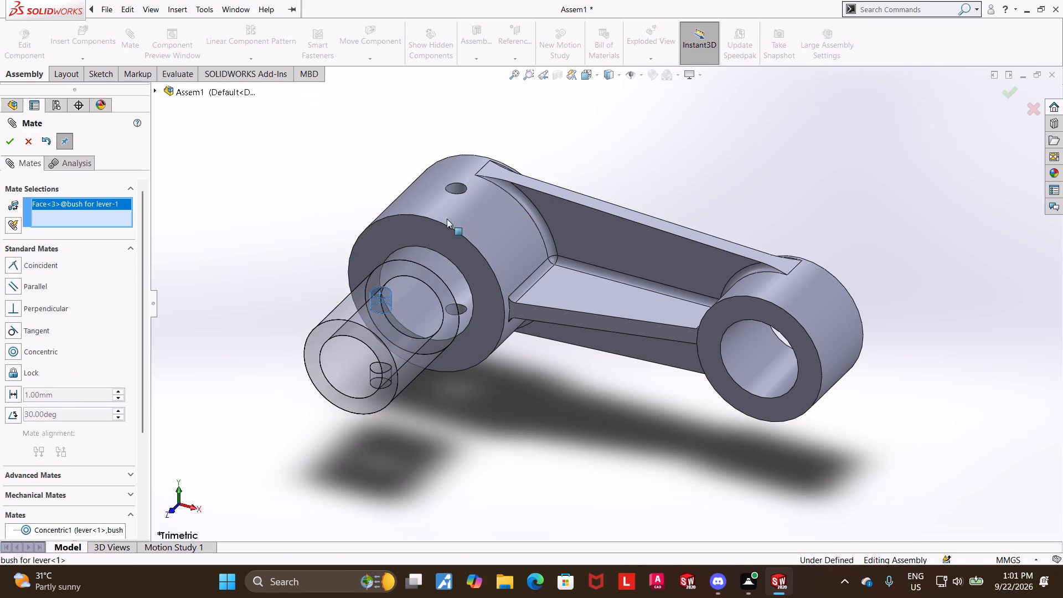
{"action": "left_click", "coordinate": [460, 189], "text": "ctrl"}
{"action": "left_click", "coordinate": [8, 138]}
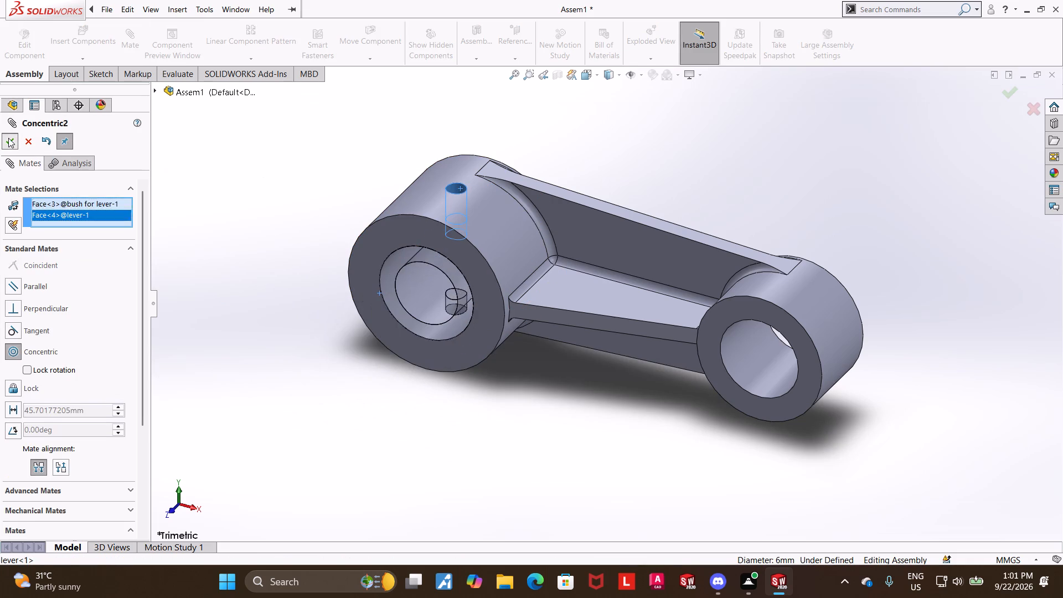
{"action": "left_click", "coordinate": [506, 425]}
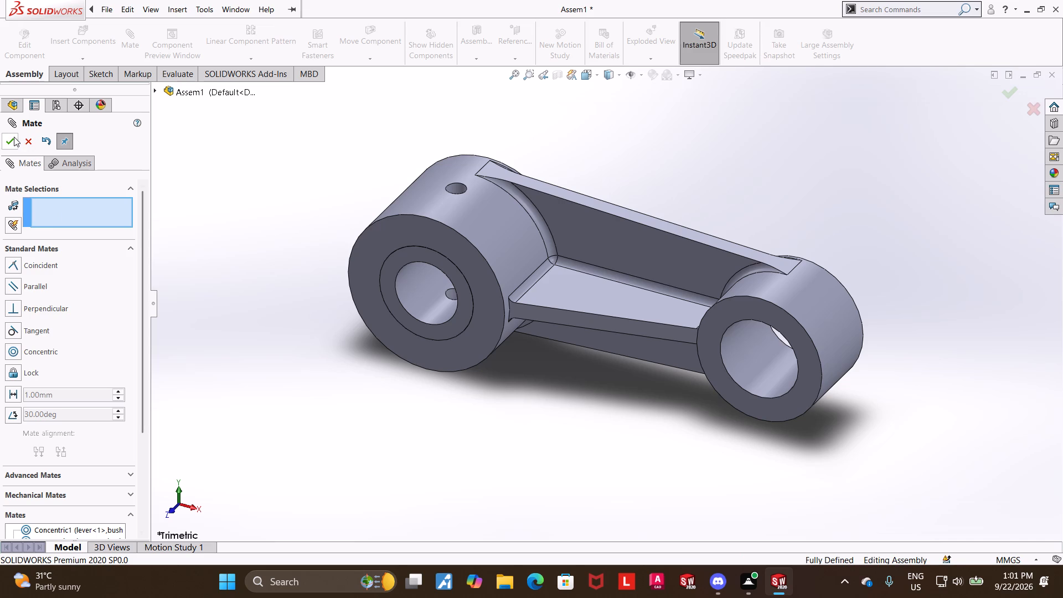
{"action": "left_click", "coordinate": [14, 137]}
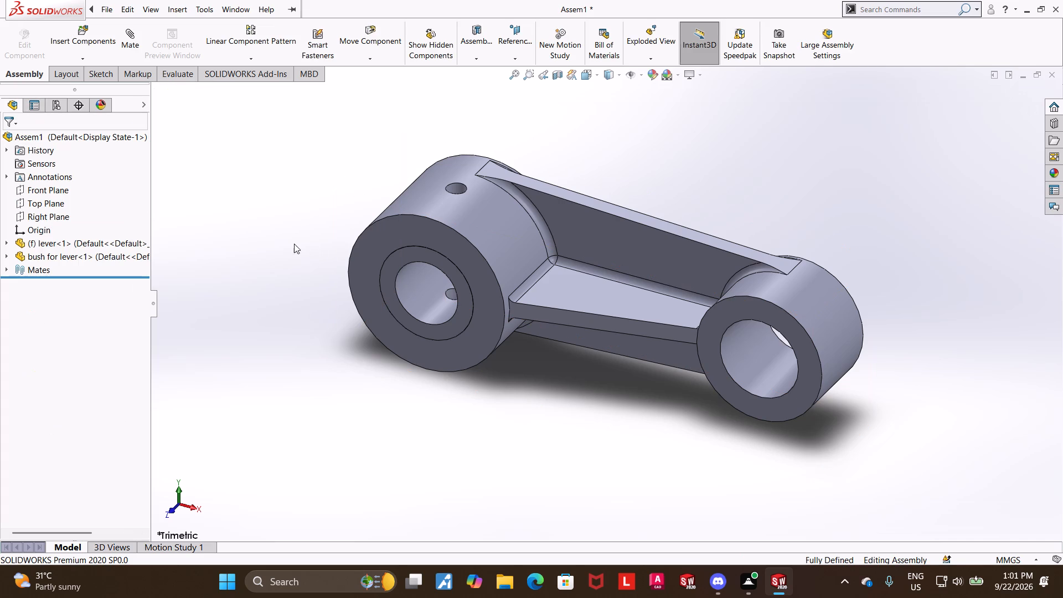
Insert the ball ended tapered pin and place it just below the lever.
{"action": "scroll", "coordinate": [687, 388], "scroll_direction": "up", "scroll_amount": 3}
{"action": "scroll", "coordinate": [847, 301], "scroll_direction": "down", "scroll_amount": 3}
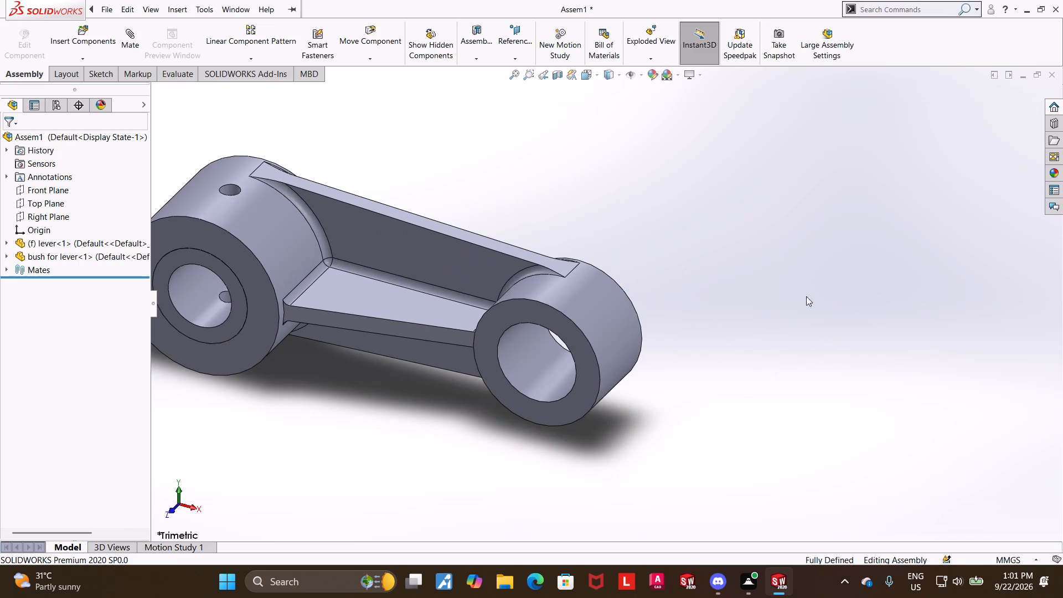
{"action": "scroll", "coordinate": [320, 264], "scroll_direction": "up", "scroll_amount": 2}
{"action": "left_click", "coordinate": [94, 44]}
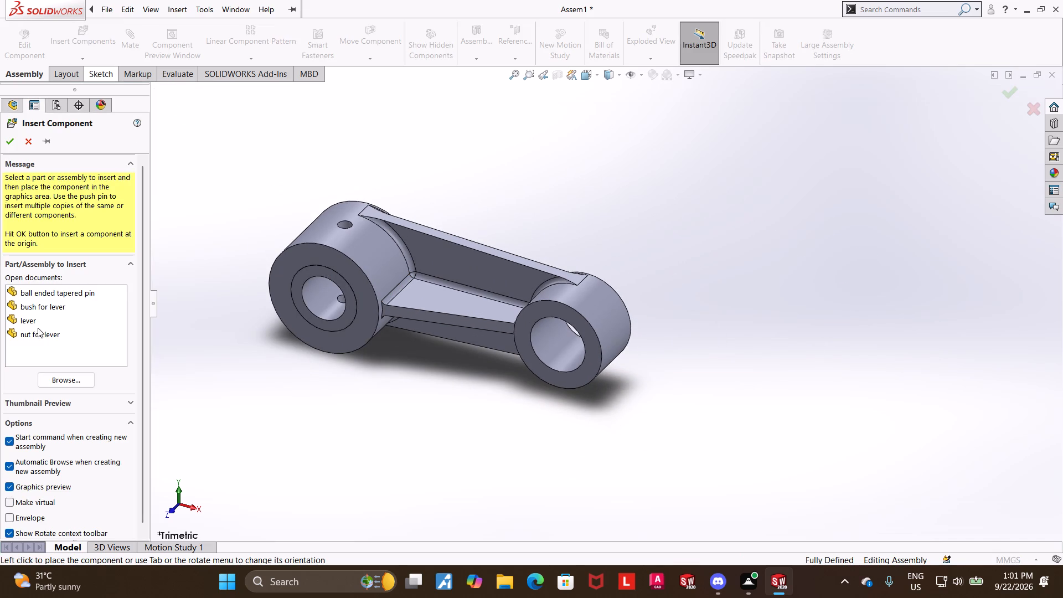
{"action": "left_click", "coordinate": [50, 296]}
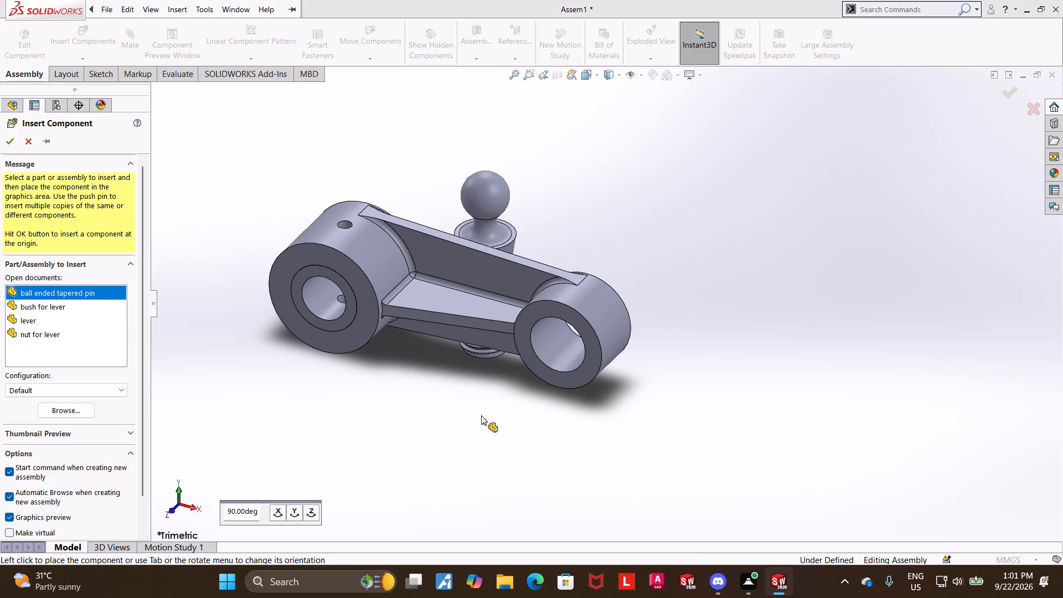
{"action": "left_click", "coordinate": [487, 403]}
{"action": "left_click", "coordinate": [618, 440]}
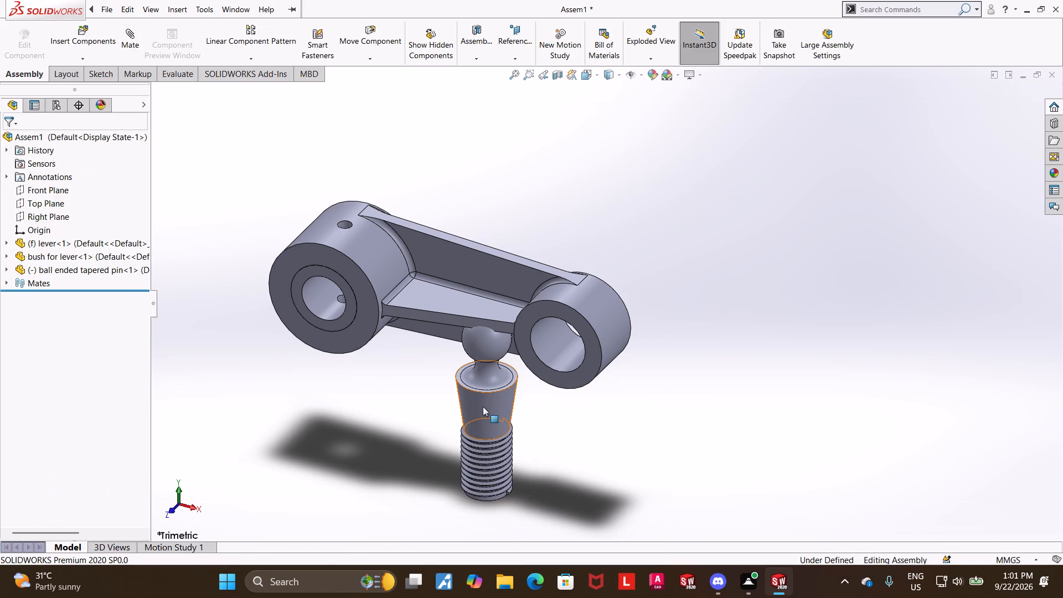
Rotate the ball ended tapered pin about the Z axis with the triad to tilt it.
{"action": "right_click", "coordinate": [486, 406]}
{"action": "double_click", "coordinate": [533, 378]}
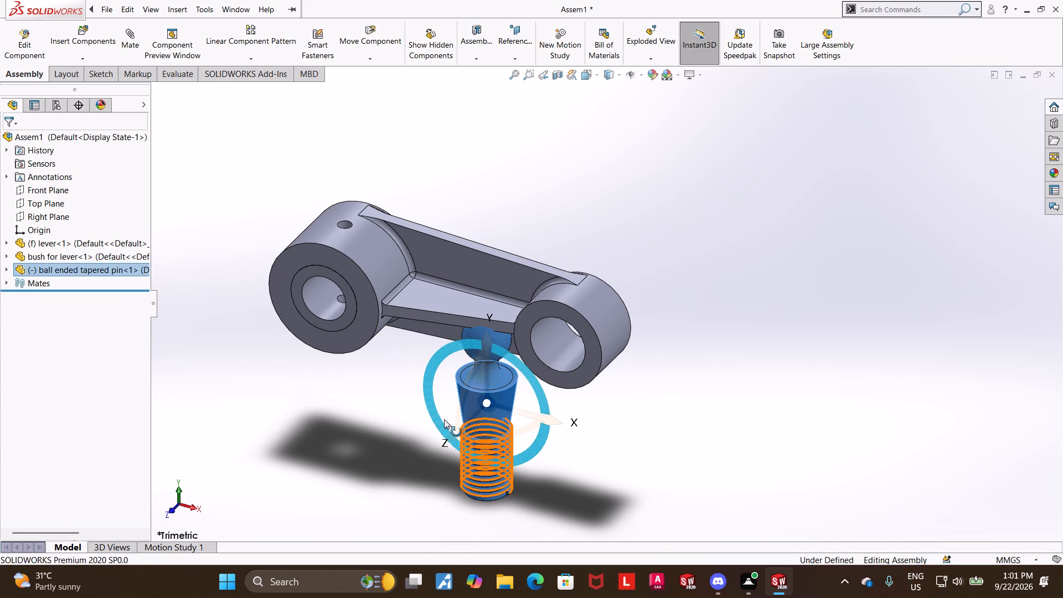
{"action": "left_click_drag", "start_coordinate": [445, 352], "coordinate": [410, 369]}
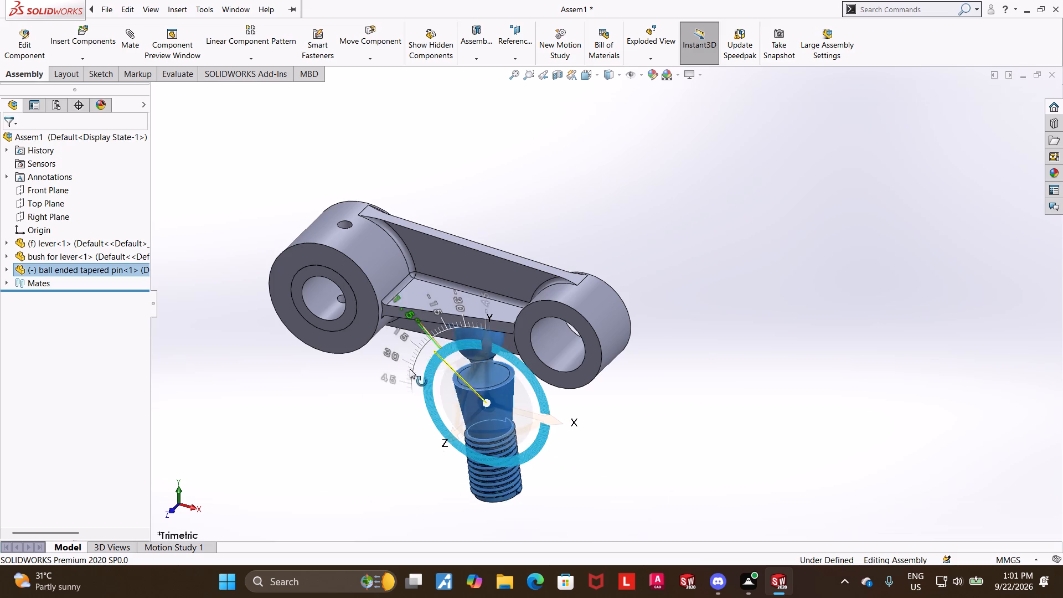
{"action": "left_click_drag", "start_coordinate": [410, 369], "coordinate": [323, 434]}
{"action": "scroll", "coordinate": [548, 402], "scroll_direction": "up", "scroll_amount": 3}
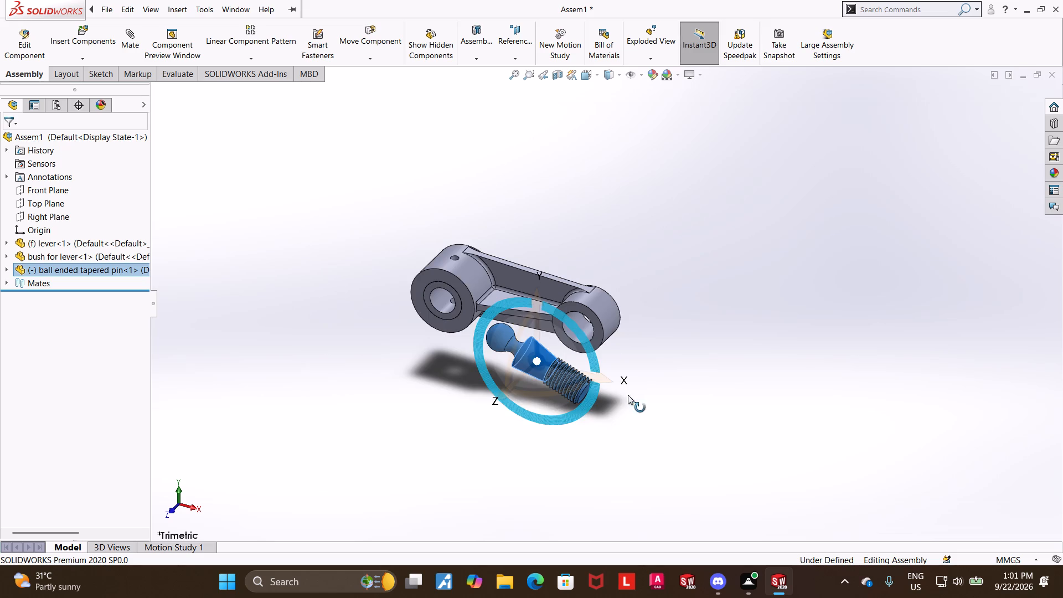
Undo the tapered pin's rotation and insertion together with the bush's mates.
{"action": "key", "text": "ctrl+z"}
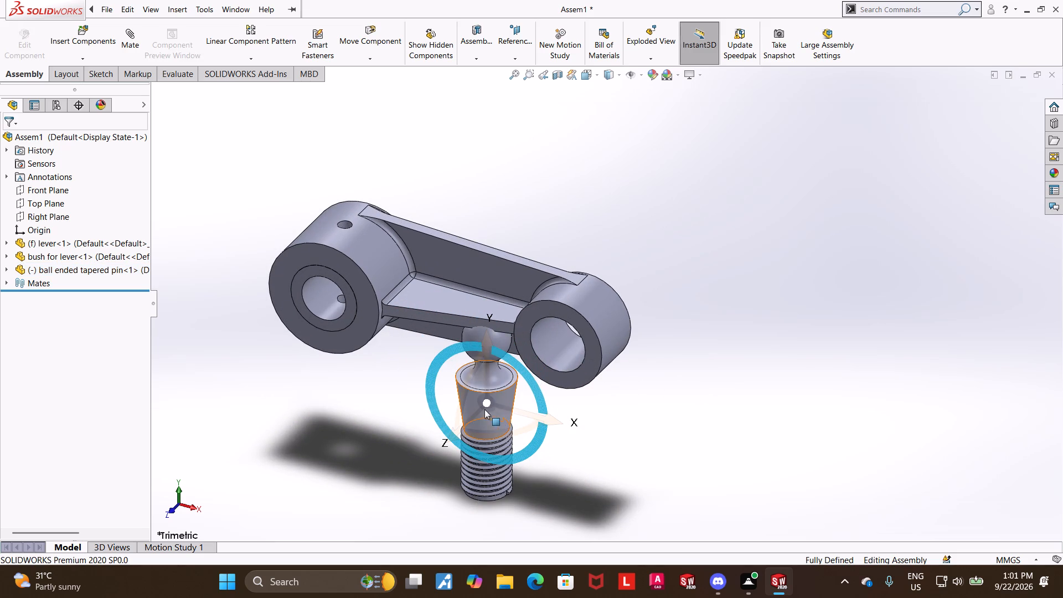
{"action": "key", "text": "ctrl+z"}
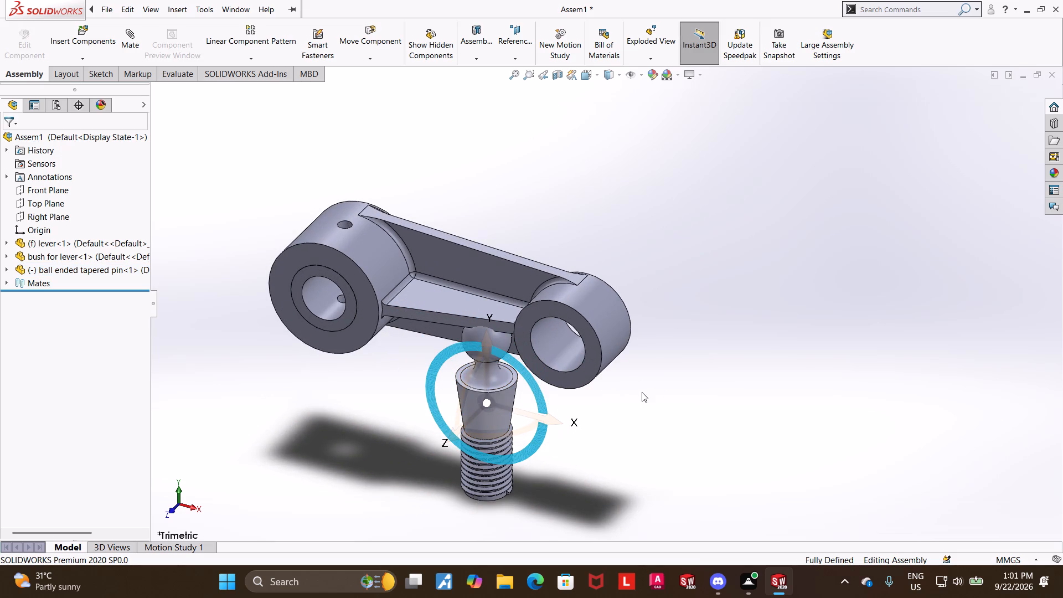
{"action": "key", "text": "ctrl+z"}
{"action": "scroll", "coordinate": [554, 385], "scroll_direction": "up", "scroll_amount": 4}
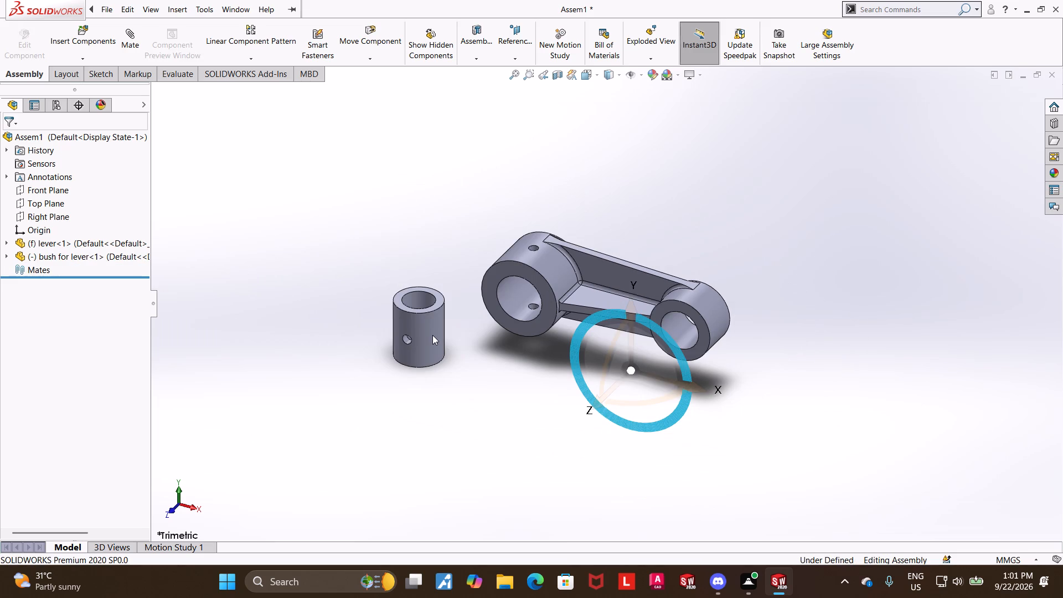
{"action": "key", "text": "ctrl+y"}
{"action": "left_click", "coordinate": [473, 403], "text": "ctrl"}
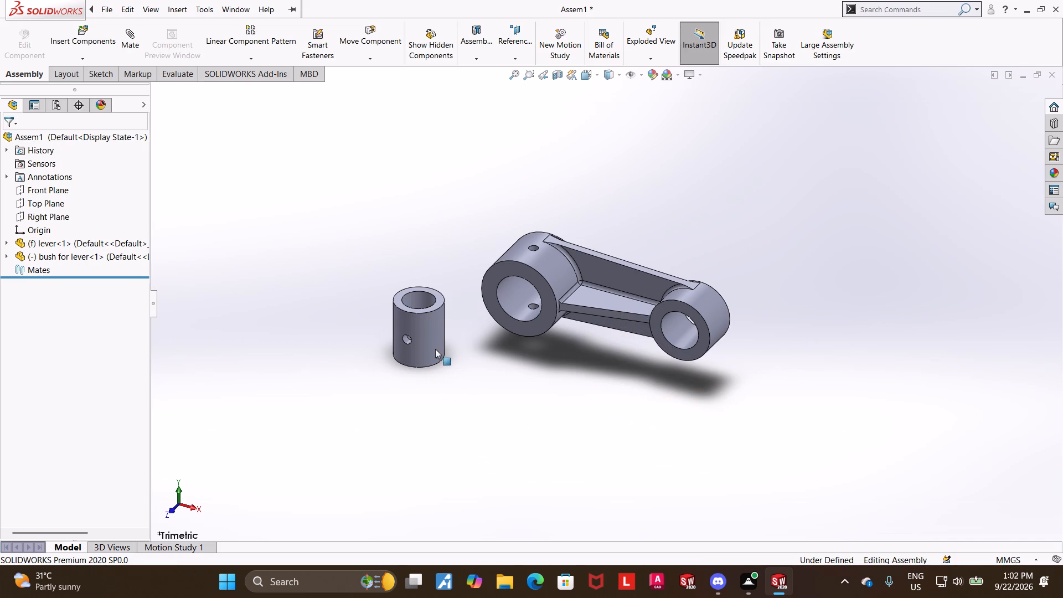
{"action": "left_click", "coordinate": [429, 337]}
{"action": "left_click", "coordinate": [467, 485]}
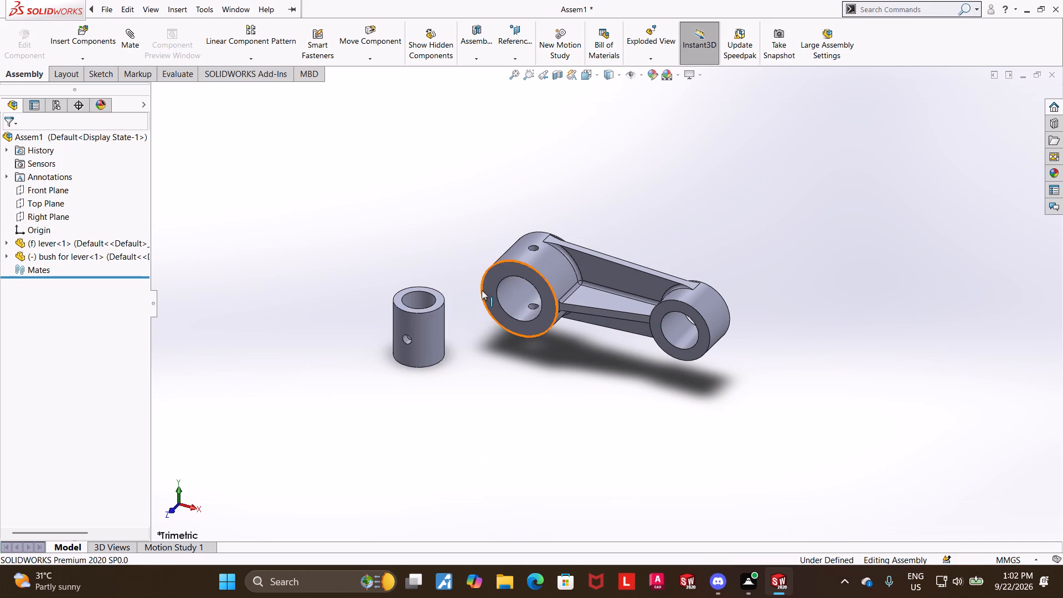
Add a concentric mate between the bush's bore and the bore of the lever's large boss.
{"action": "scroll", "coordinate": [482, 291], "scroll_direction": "down", "scroll_amount": 3}
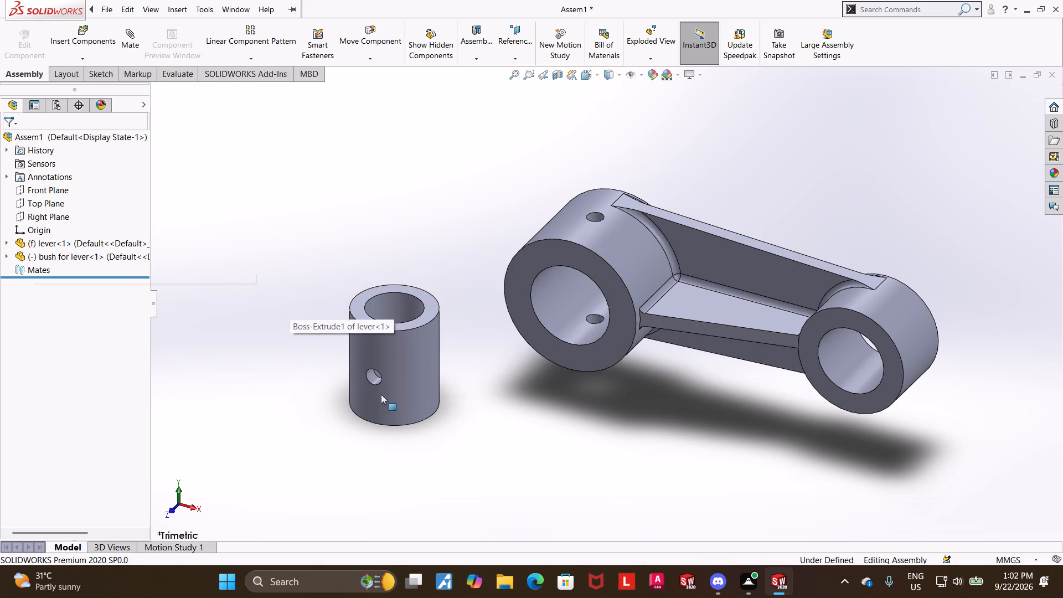
{"action": "left_click", "coordinate": [403, 312]}
{"action": "left_click", "coordinate": [582, 299], "text": "ctrl"}
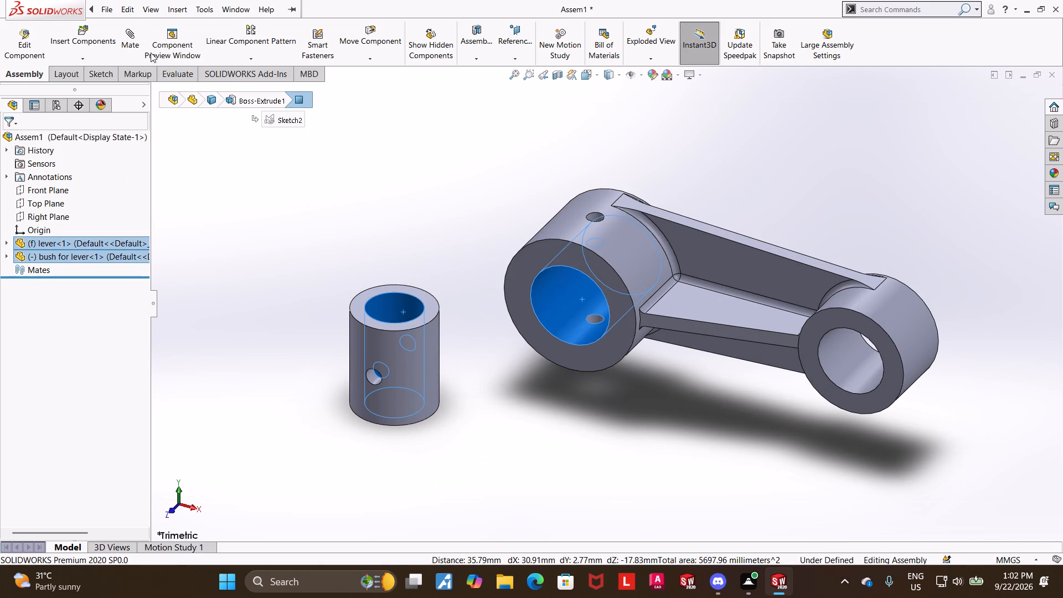
{"action": "left_click", "coordinate": [133, 38]}
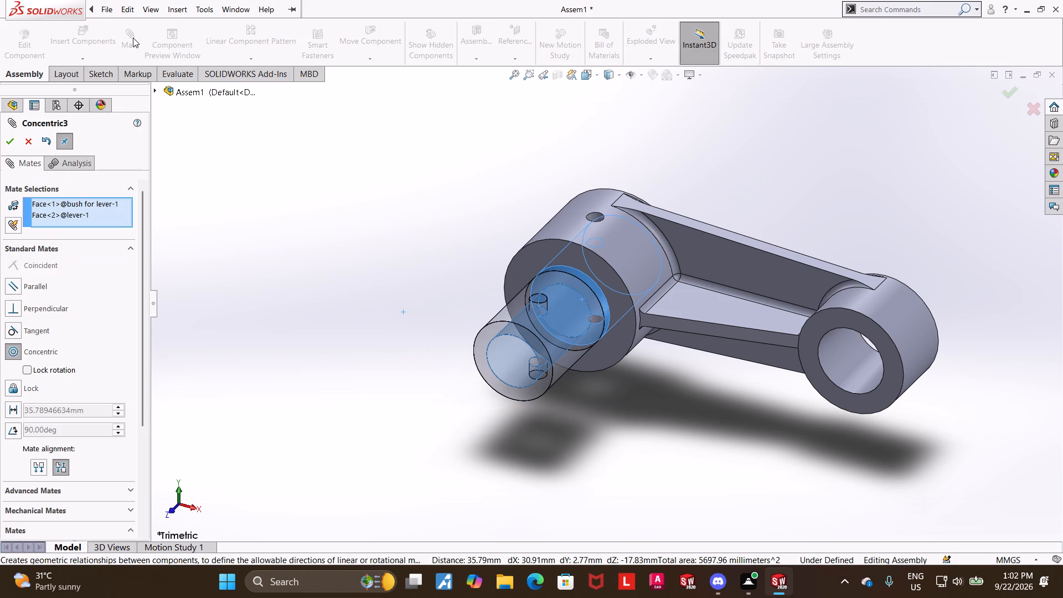
{"action": "left_click", "coordinate": [13, 137]}
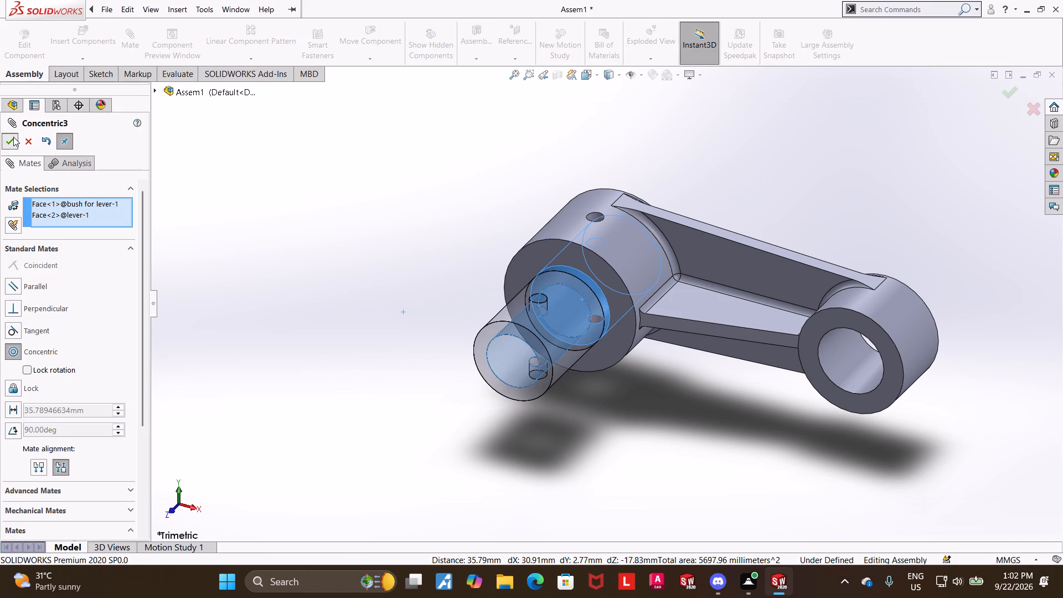
Add a concentric mate between the bush's cross hole and the small 6 mm hole through the lever's large boss.
{"action": "left_click", "coordinate": [539, 299]}
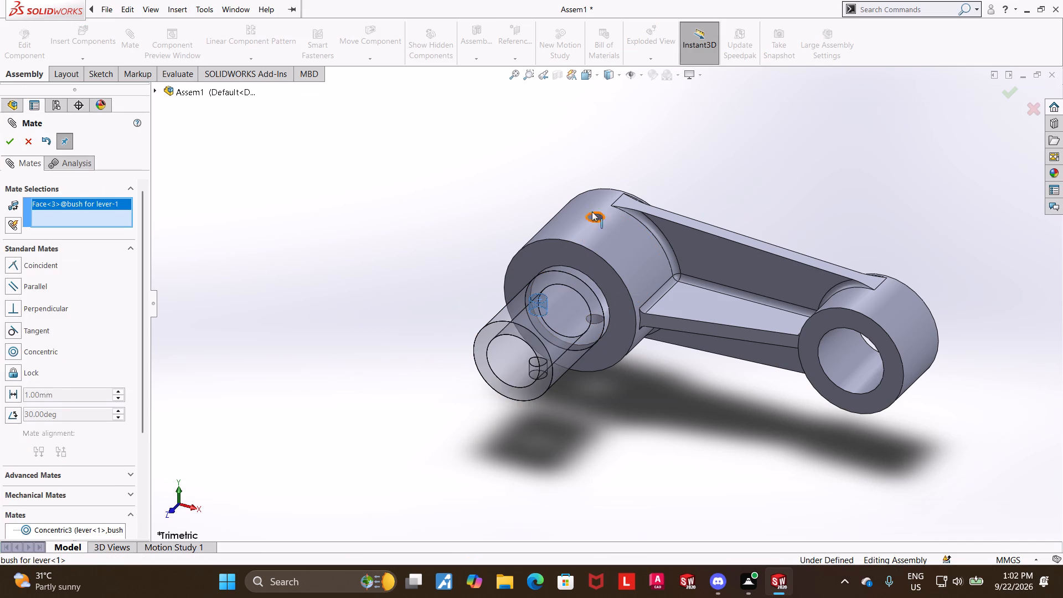
{"action": "left_click", "coordinate": [596, 217], "text": "ctrl"}
{"action": "left_click", "coordinate": [8, 144]}
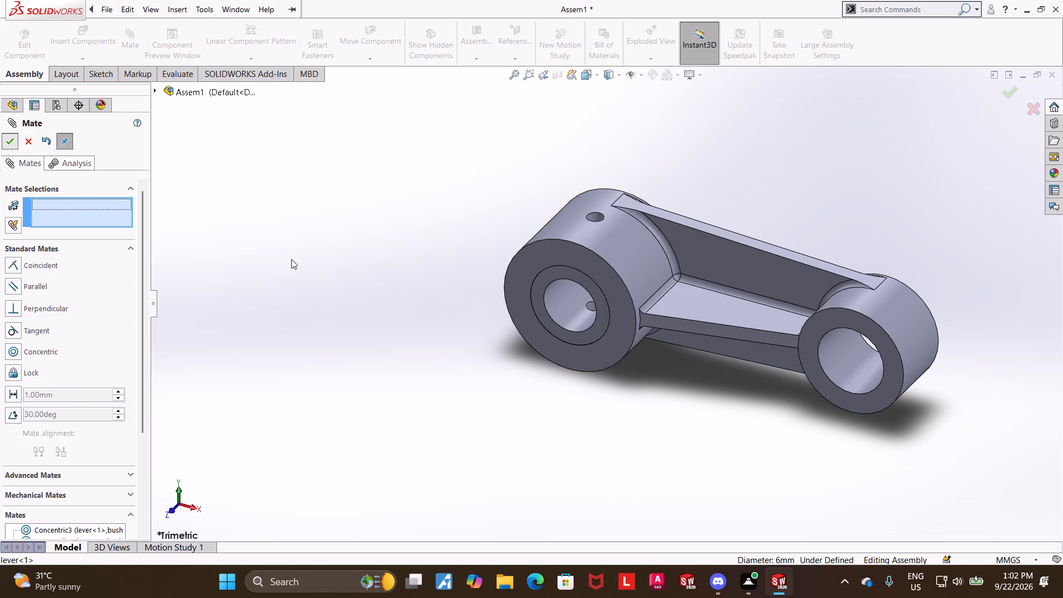
{"action": "left_click", "coordinate": [516, 338]}
{"action": "scroll", "coordinate": [899, 230], "scroll_direction": "up", "scroll_amount": 5}
{"action": "scroll", "coordinate": [824, 293], "scroll_direction": "down", "scroll_amount": 3}
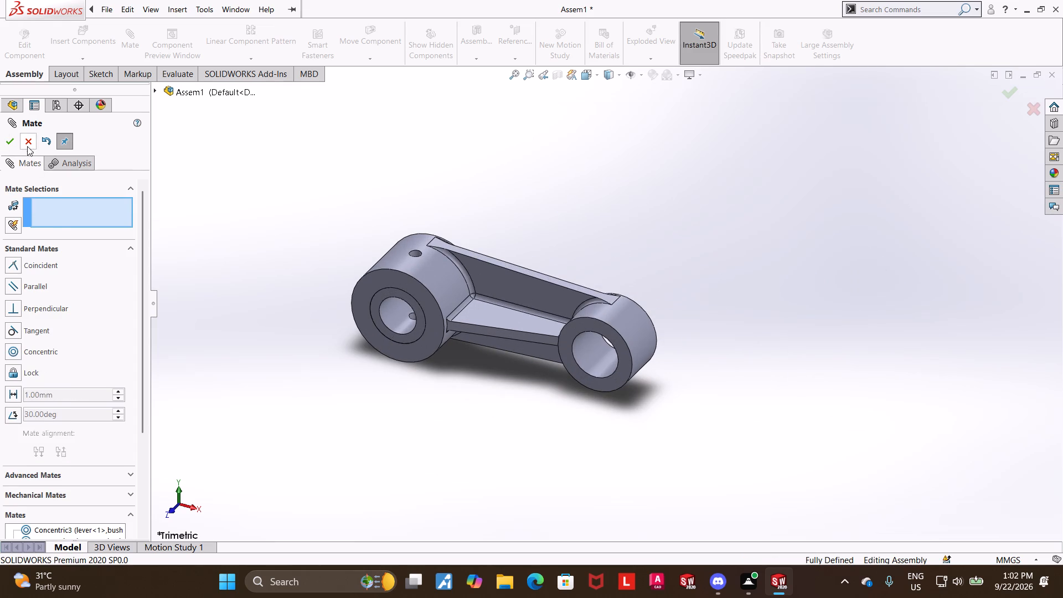
{"action": "left_click", "coordinate": [28, 144]}
Insert the ball ended tapered pin into the assembly and place it above the lever's small boss.
{"action": "left_click", "coordinate": [100, 30]}
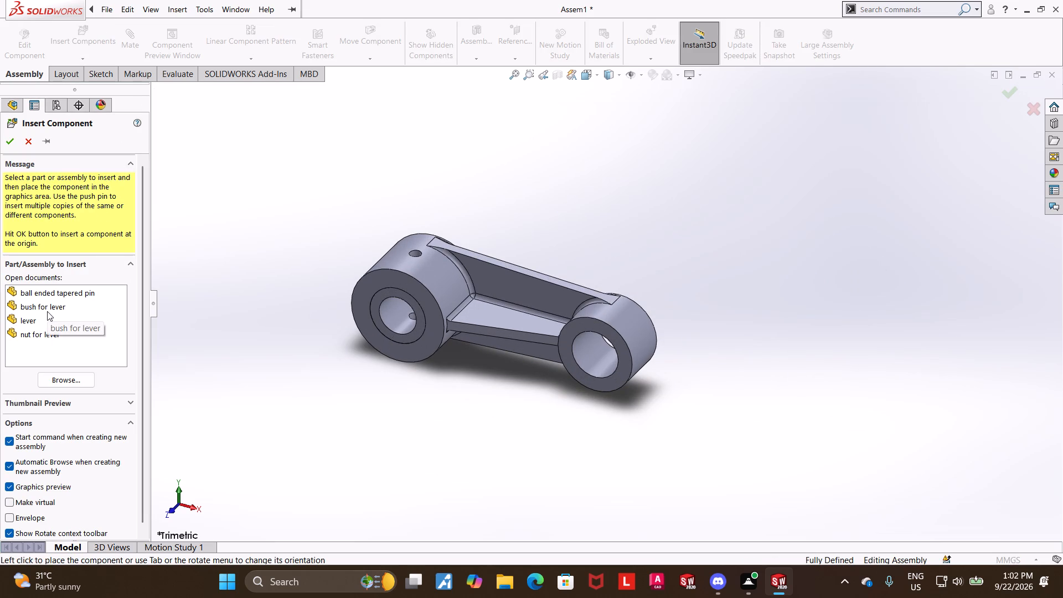
{"action": "left_click", "coordinate": [73, 292]}
{"action": "left_click", "coordinate": [703, 218]}
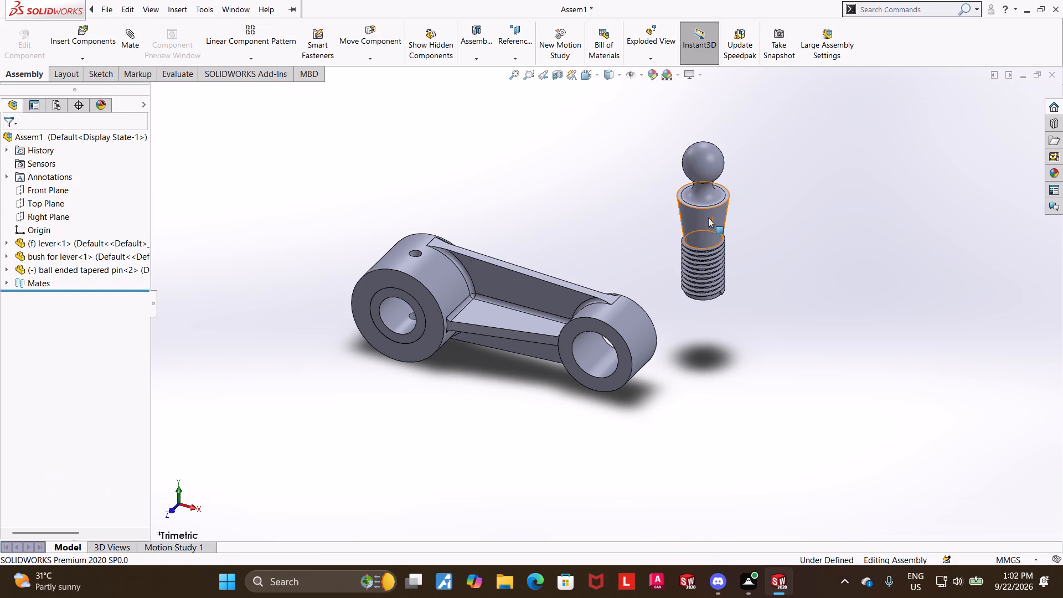
Rotate the tapered pin about the X axis with the triad until it lies roughly parallel to the small boss's bore.
{"action": "right_click", "coordinate": [708, 218]}
{"action": "left_click", "coordinate": [738, 365]}
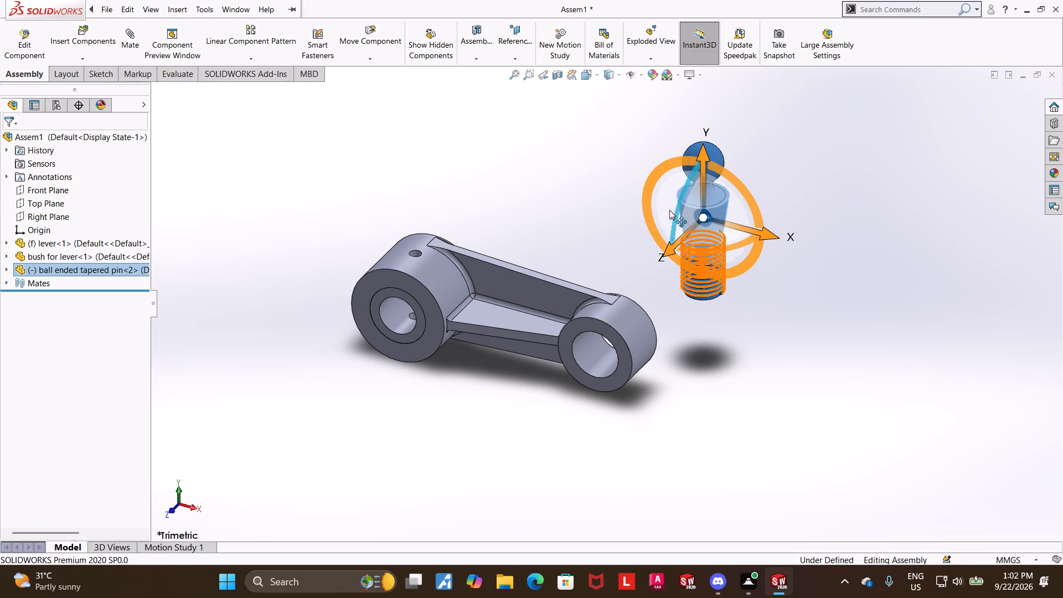
{"action": "left_click_drag", "start_coordinate": [675, 210], "coordinate": [710, 176]}
{"action": "left_click", "coordinate": [869, 261]}
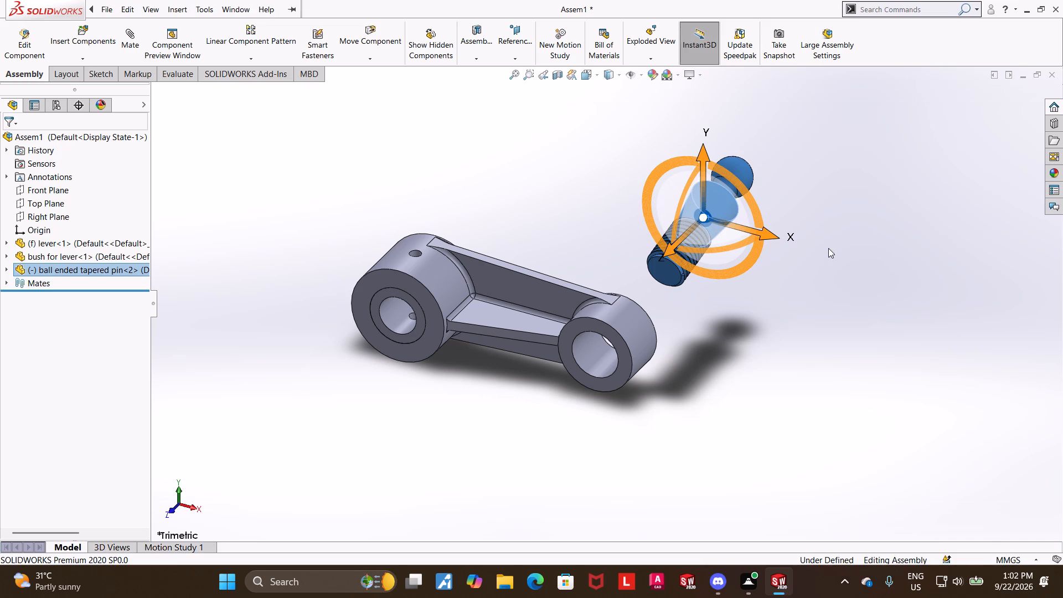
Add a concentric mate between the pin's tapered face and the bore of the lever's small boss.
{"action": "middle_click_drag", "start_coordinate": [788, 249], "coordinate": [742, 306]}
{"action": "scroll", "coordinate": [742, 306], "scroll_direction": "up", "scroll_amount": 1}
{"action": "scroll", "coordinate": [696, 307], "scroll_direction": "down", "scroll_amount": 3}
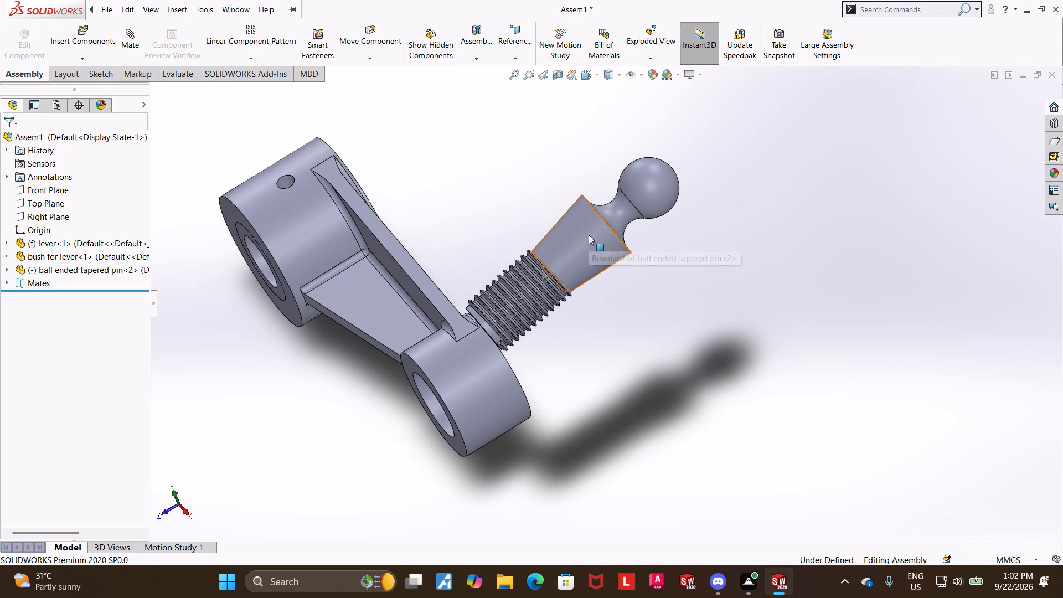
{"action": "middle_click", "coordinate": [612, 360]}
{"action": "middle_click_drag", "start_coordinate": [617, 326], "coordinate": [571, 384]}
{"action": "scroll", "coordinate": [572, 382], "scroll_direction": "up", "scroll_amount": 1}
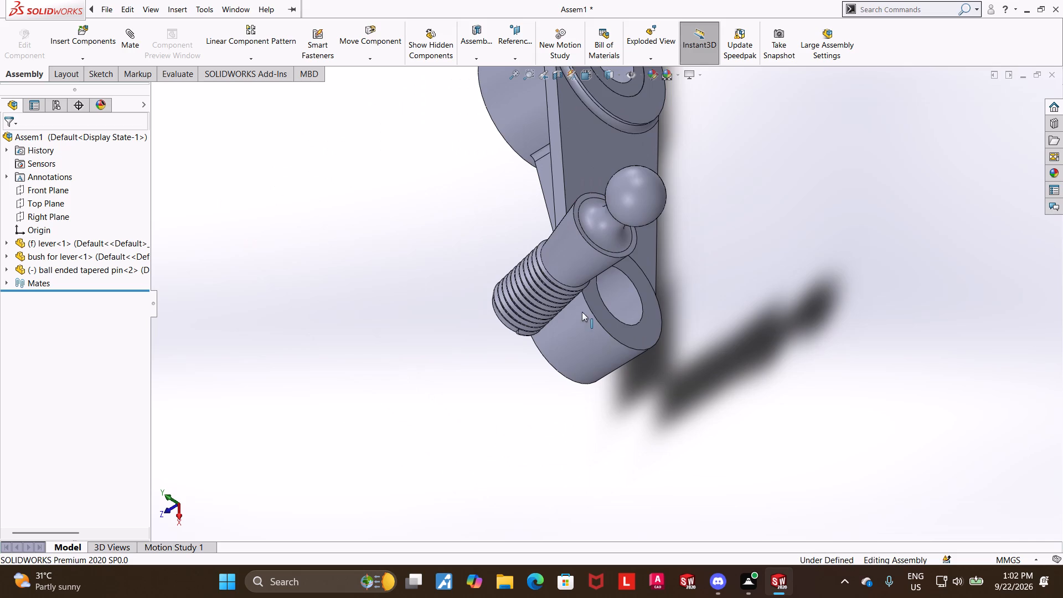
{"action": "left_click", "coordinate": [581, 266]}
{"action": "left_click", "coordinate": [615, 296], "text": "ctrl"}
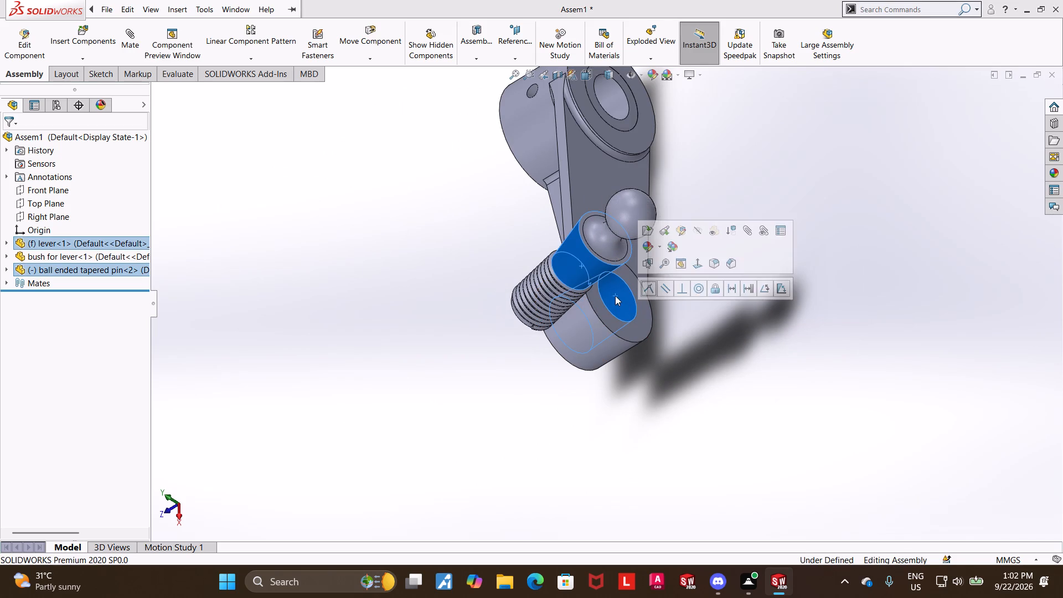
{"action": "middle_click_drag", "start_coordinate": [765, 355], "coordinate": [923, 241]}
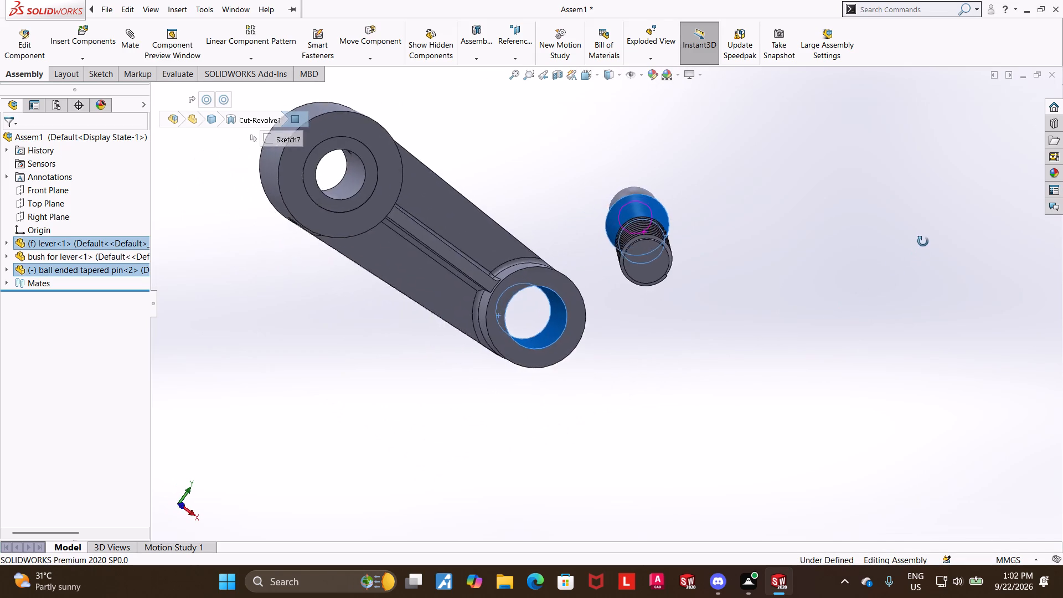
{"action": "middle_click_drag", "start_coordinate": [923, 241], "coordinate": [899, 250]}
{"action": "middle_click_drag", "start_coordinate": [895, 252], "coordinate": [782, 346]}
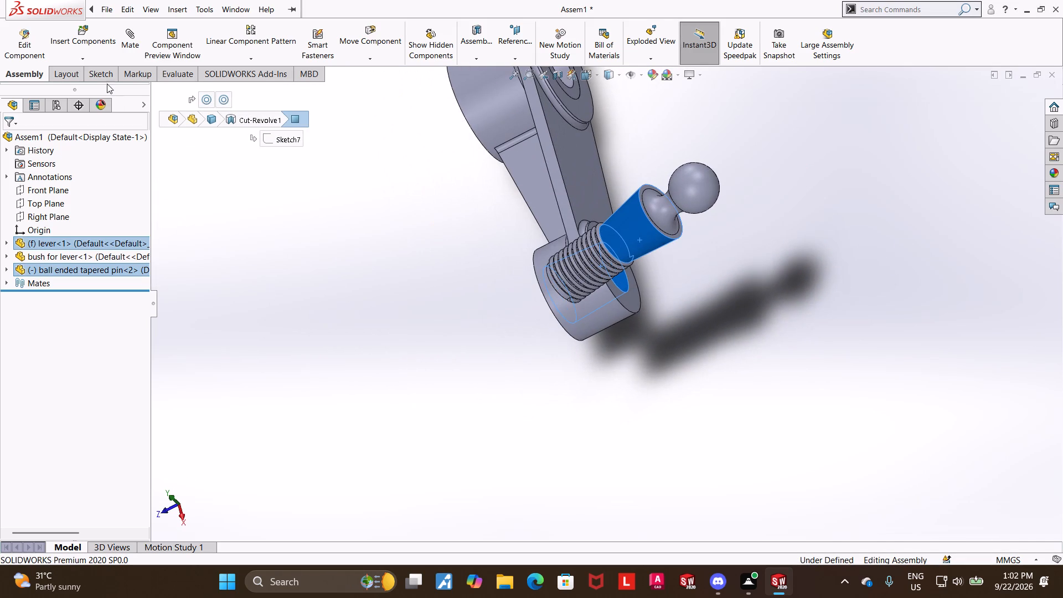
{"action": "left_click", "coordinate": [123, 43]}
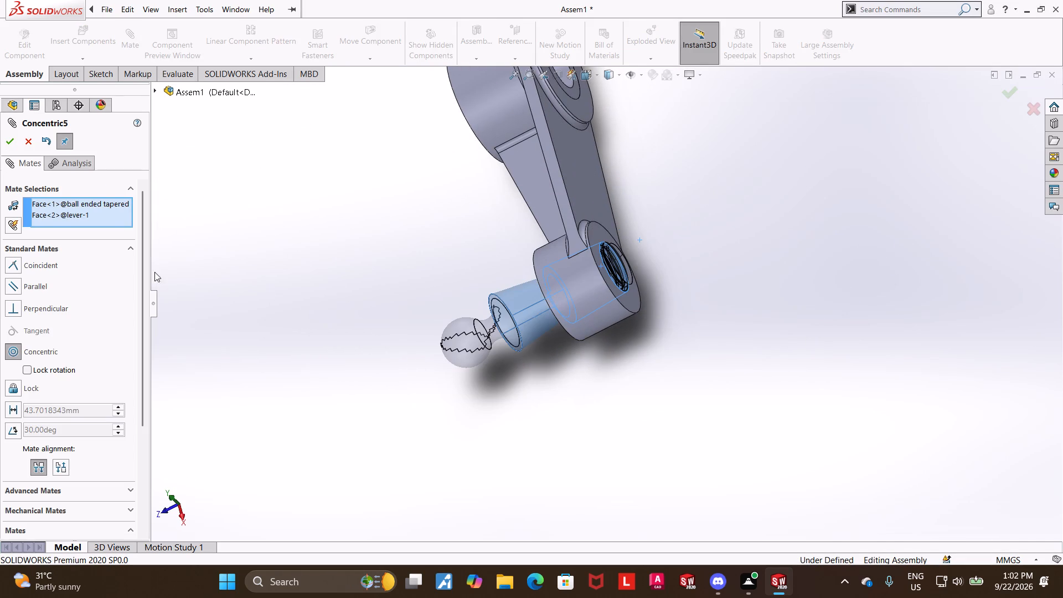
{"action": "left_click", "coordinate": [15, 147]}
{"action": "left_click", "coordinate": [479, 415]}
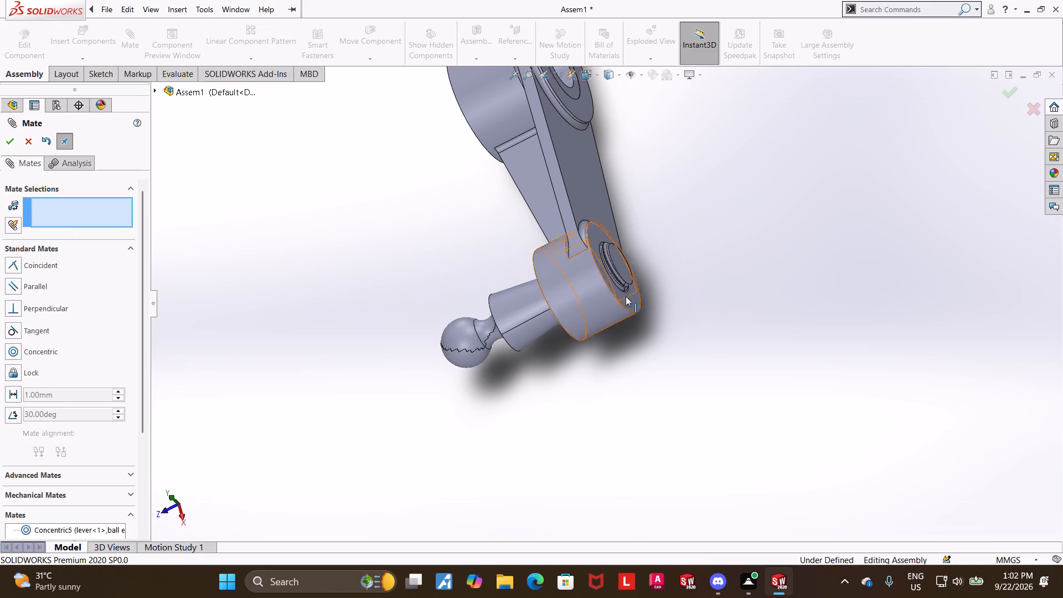
Slide the tapered pin out of the lever's small boss and examine the bore's taper from both sides.
{"action": "middle_click_drag", "start_coordinate": [701, 296], "coordinate": [710, 292]}
{"action": "left_click_drag", "start_coordinate": [524, 315], "coordinate": [461, 339]}
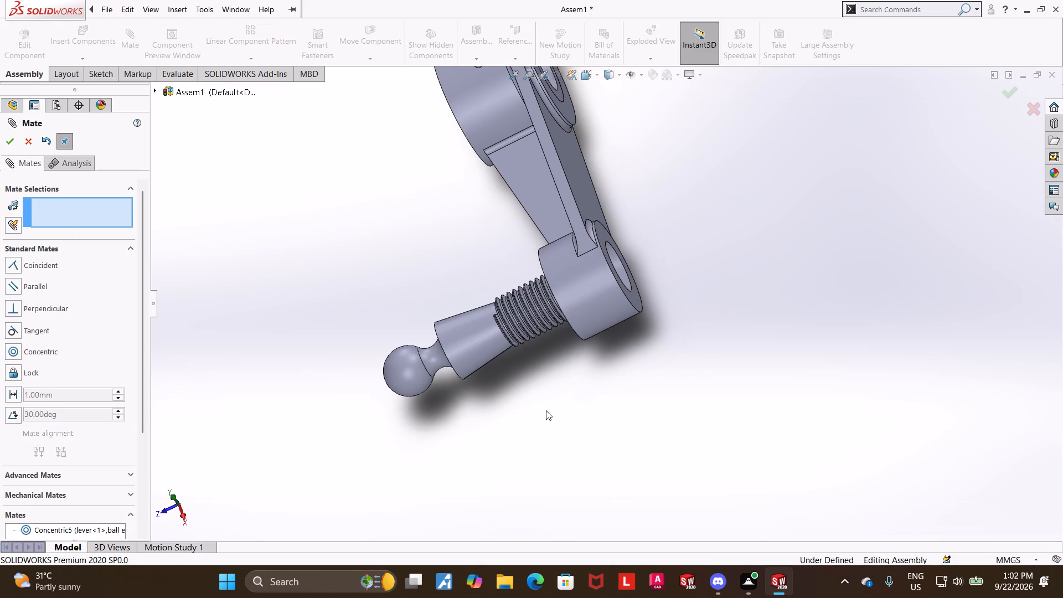
{"action": "middle_click_drag", "start_coordinate": [580, 373], "coordinate": [620, 329]}
{"action": "scroll", "coordinate": [631, 303], "scroll_direction": "up", "scroll_amount": 1}
{"action": "left_click_drag", "start_coordinate": [521, 303], "coordinate": [453, 345]}
{"action": "scroll", "coordinate": [644, 299], "scroll_direction": "down", "scroll_amount": 4}
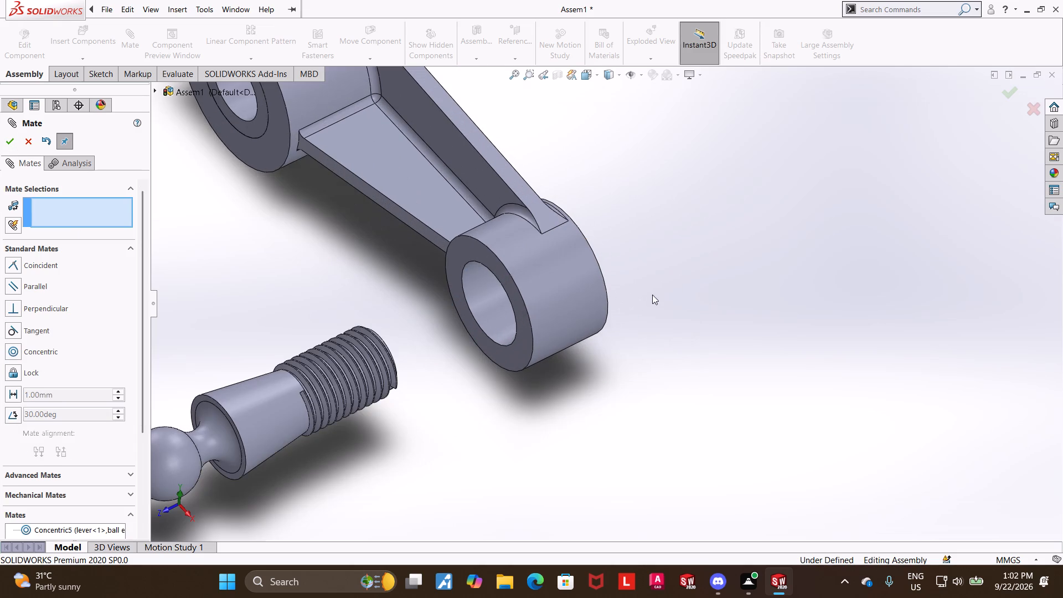
{"action": "scroll", "coordinate": [616, 307], "scroll_direction": "up", "scroll_amount": 5}
{"action": "scroll", "coordinate": [615, 307], "scroll_direction": "down", "scroll_amount": 5}
{"action": "middle_click_drag", "start_coordinate": [663, 285], "coordinate": [708, 240]}
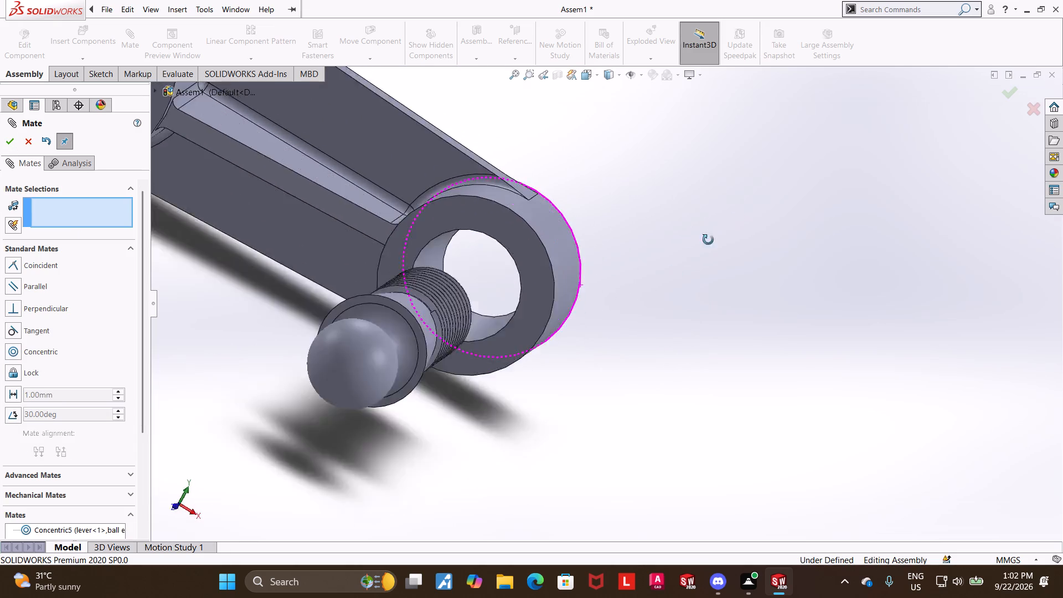
{"action": "middle_click_drag", "start_coordinate": [708, 240], "coordinate": [626, 293]}
{"action": "scroll", "coordinate": [626, 293], "scroll_direction": "up", "scroll_amount": 5}
{"action": "middle_click_drag", "start_coordinate": [586, 299], "coordinate": [548, 327]}
{"action": "scroll", "coordinate": [552, 323], "scroll_direction": "up", "scroll_amount": 1}
{"action": "scroll", "coordinate": [543, 301], "scroll_direction": "down", "scroll_amount": 6}
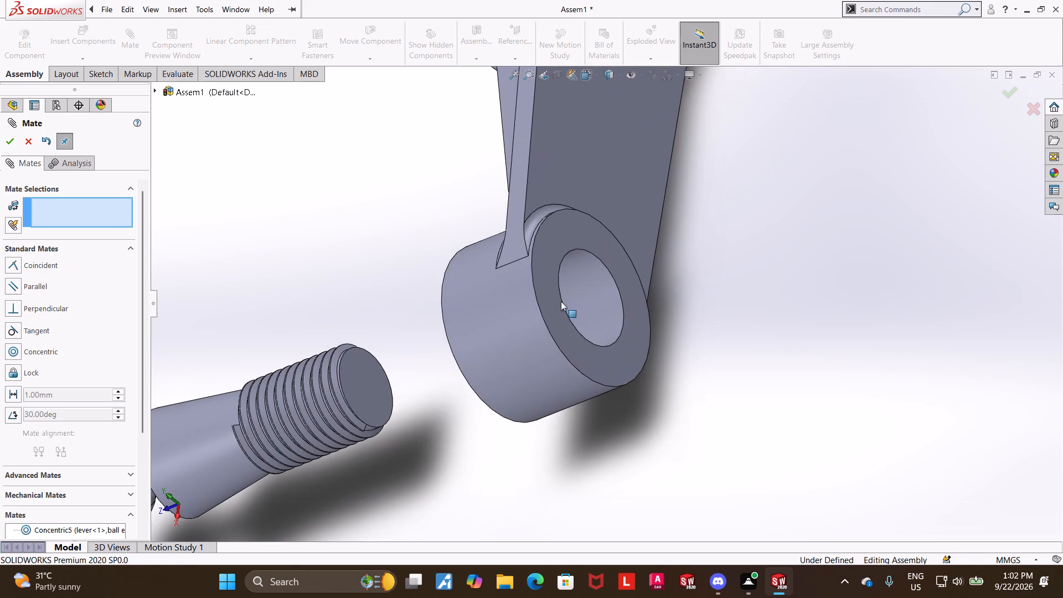
{"action": "scroll", "coordinate": [714, 328], "scroll_direction": "up", "scroll_amount": 2}
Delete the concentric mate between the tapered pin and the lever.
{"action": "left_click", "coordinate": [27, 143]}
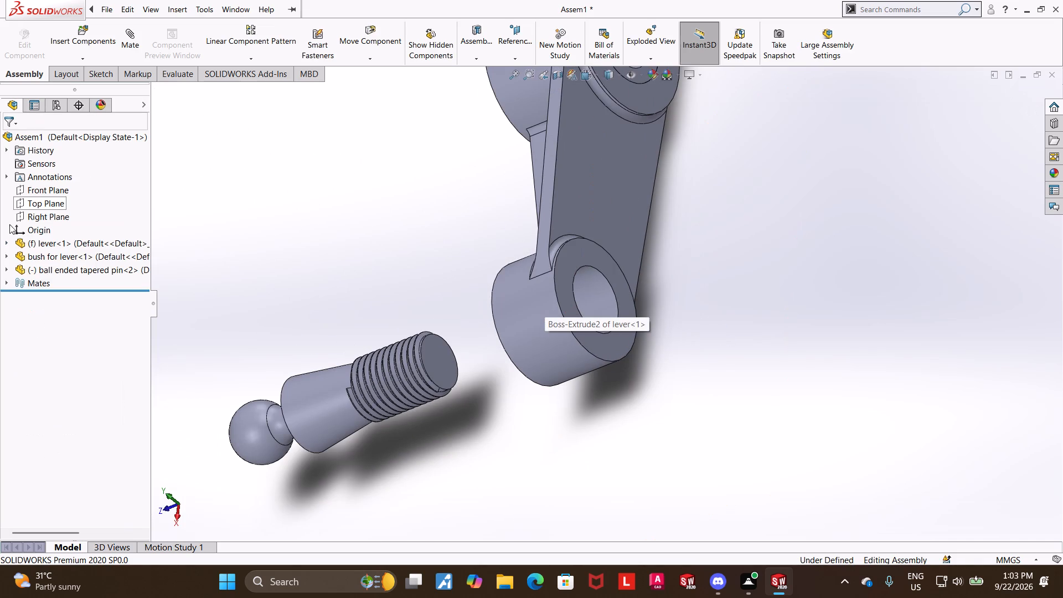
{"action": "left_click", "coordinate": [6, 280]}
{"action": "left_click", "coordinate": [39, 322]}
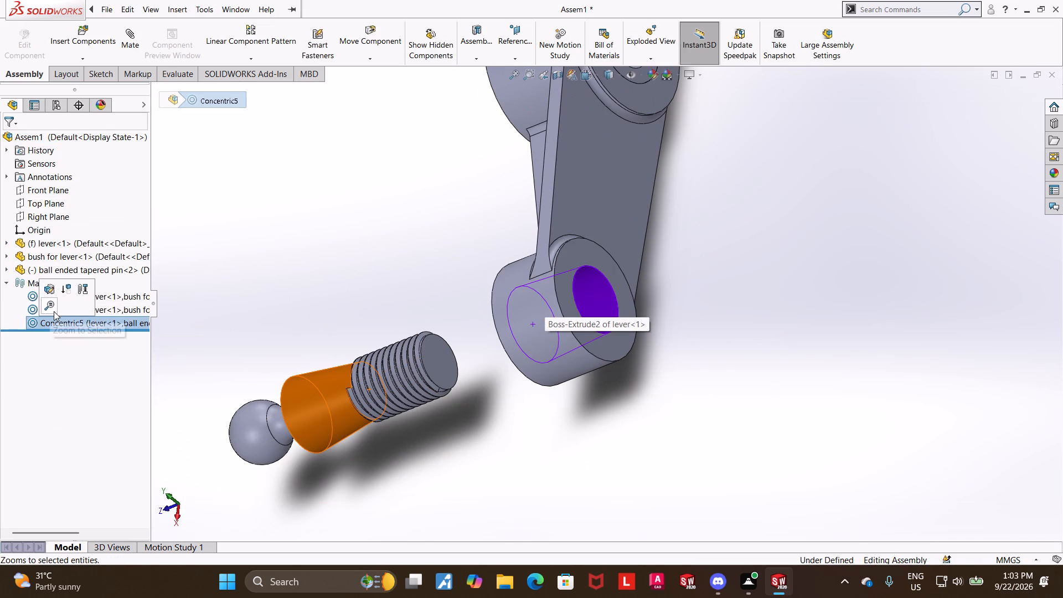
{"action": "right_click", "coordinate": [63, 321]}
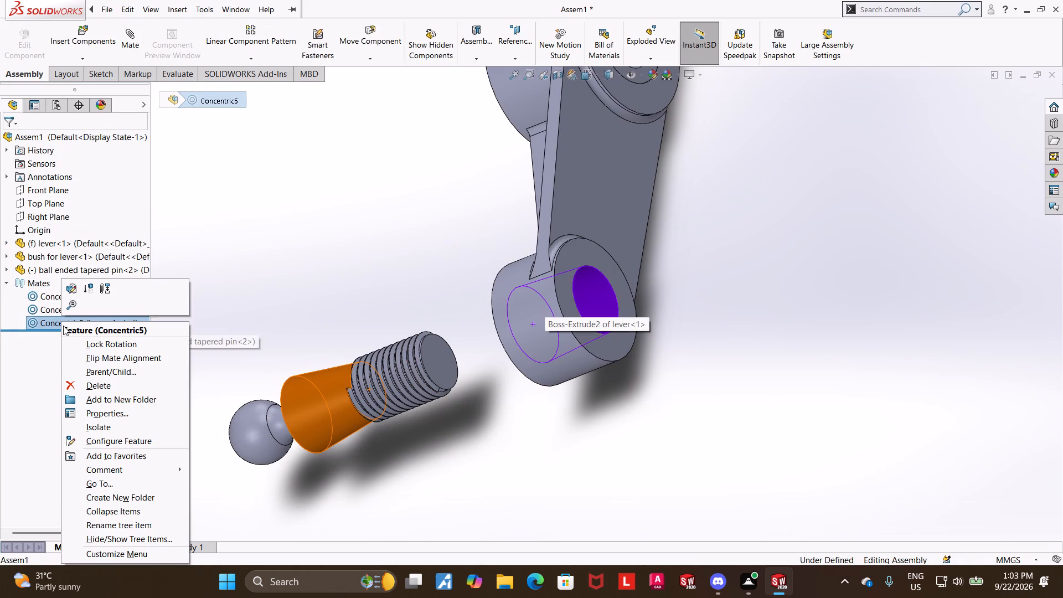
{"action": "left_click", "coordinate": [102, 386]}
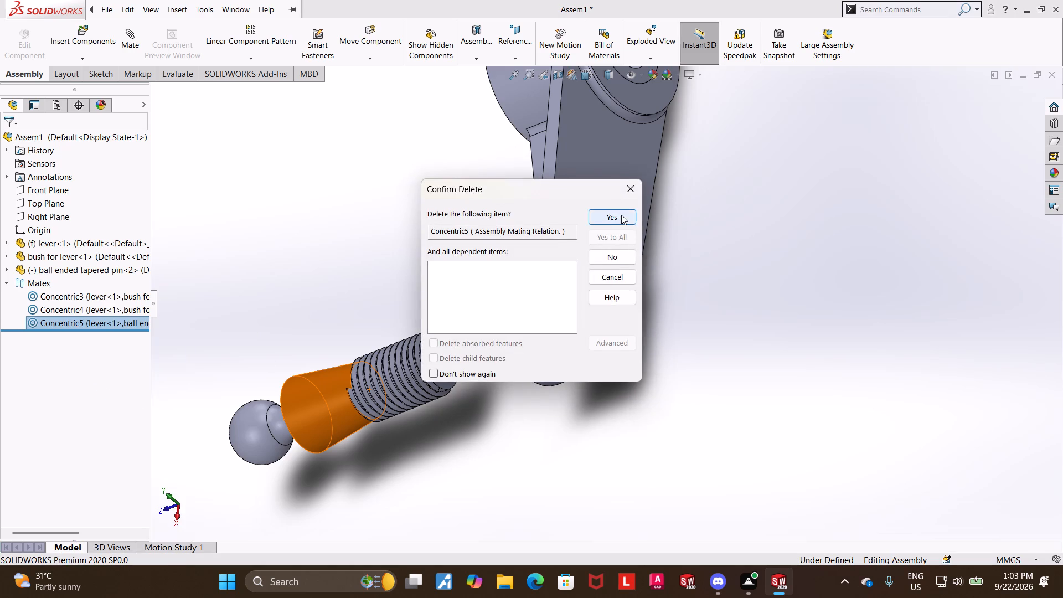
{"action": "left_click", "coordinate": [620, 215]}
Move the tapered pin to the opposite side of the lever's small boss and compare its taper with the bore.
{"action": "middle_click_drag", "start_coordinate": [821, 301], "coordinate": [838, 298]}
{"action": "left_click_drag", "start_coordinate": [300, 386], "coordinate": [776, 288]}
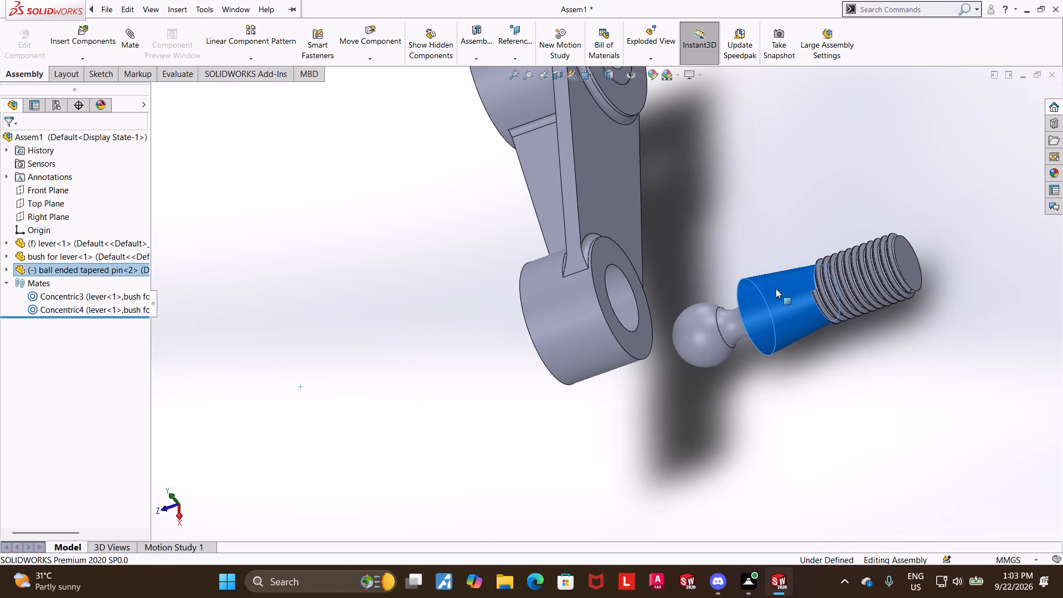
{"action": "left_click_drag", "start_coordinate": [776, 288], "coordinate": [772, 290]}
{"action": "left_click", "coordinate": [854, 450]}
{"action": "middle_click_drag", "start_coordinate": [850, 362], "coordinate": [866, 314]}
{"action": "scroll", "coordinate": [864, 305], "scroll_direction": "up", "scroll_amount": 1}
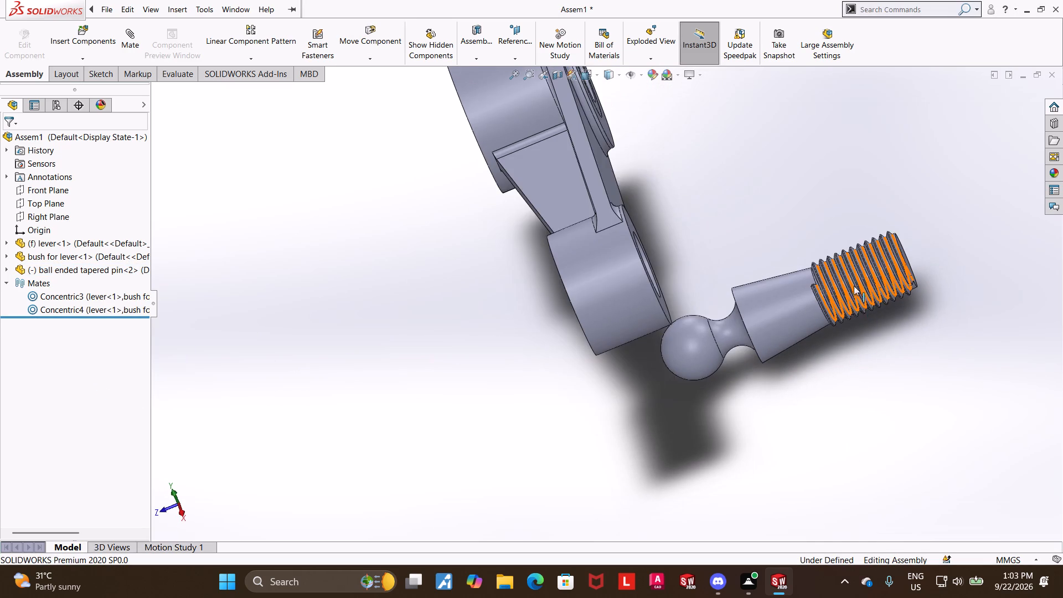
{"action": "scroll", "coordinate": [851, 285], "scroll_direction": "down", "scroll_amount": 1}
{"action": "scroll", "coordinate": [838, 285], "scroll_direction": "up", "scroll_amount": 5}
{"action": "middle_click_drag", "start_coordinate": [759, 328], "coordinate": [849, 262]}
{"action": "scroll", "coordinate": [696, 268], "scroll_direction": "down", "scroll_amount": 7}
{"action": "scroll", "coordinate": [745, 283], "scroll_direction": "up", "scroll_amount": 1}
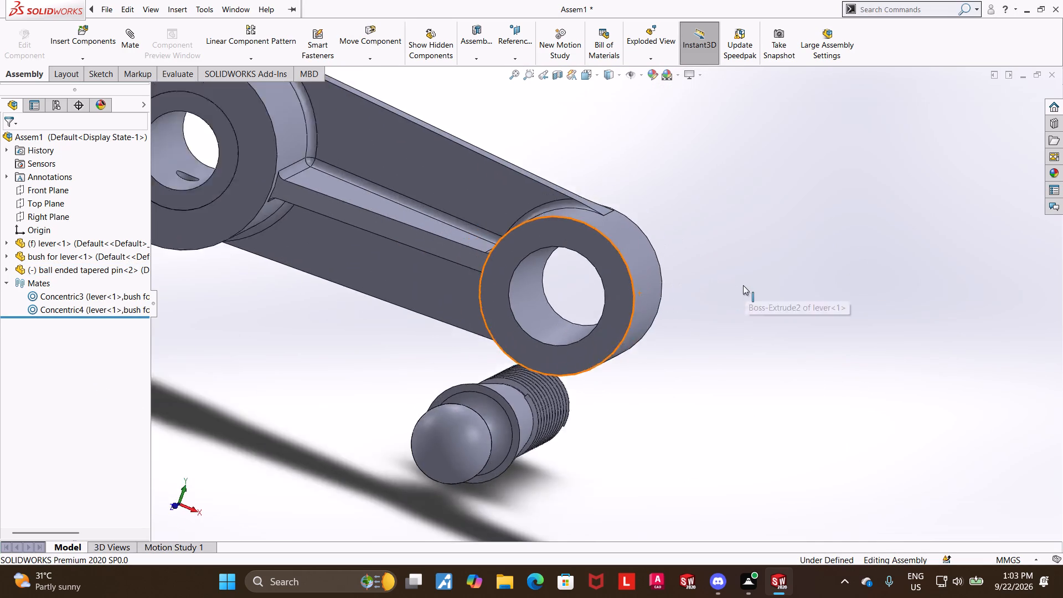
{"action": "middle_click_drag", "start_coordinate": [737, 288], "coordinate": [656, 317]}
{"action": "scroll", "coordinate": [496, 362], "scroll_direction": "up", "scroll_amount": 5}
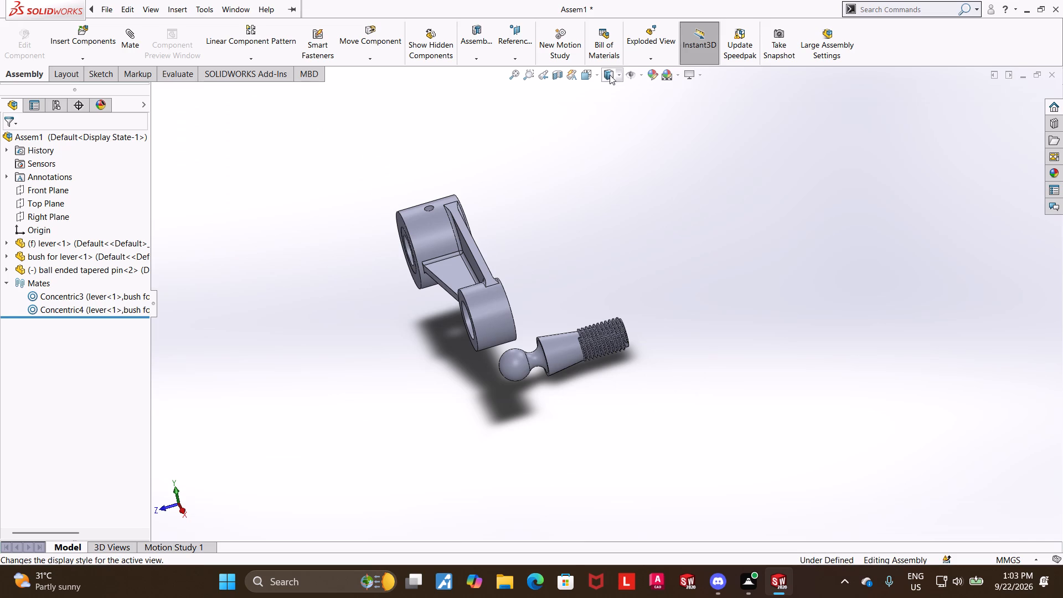
Display the assembly in wireframe and orient it to the top view.
{"action": "left_click", "coordinate": [610, 75]}
{"action": "left_click", "coordinate": [613, 151]}
{"action": "left_click", "coordinate": [591, 76]}
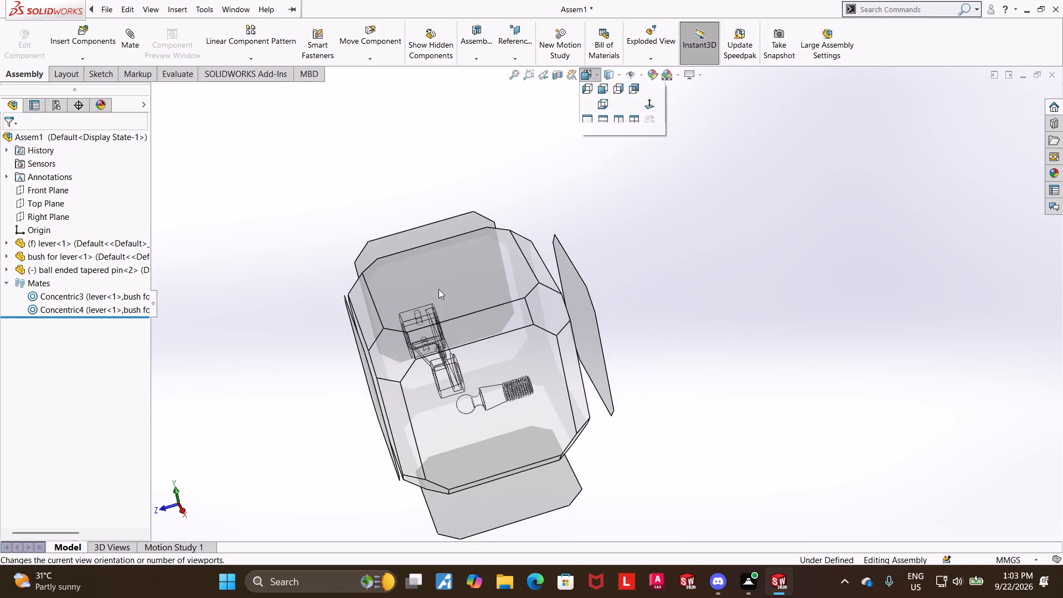
{"action": "left_click", "coordinate": [454, 288]}
Move the tapered pin through the small boss to compare tapers, leaving it outside with its threaded end facing the bore's wider end.
{"action": "left_click_drag", "start_coordinate": [638, 398], "coordinate": [456, 441]}
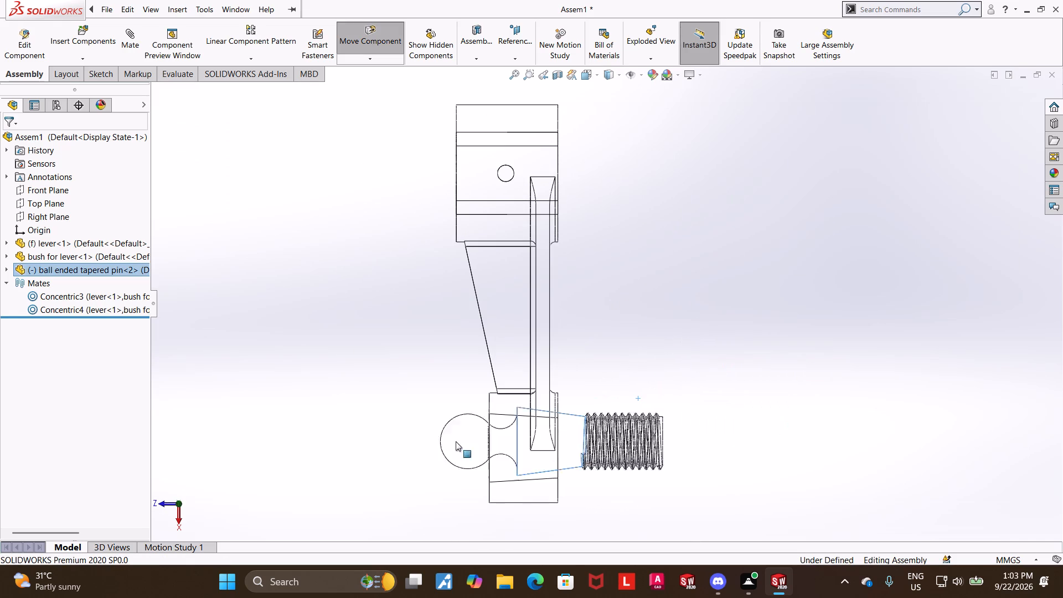
{"action": "left_click_drag", "start_coordinate": [456, 441], "coordinate": [334, 429]}
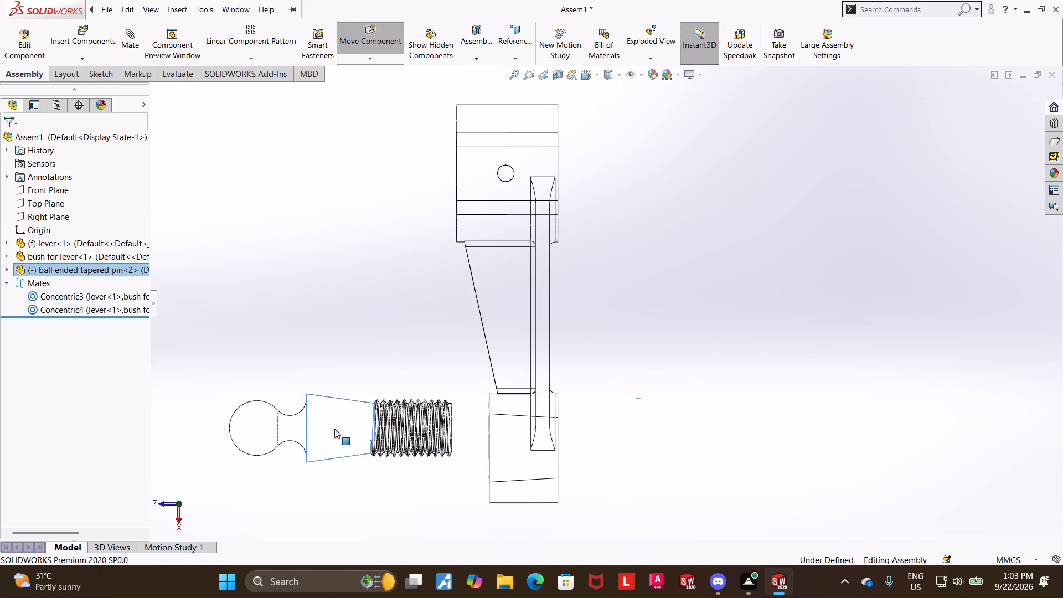
{"action": "left_click_drag", "start_coordinate": [334, 429], "coordinate": [335, 429]}
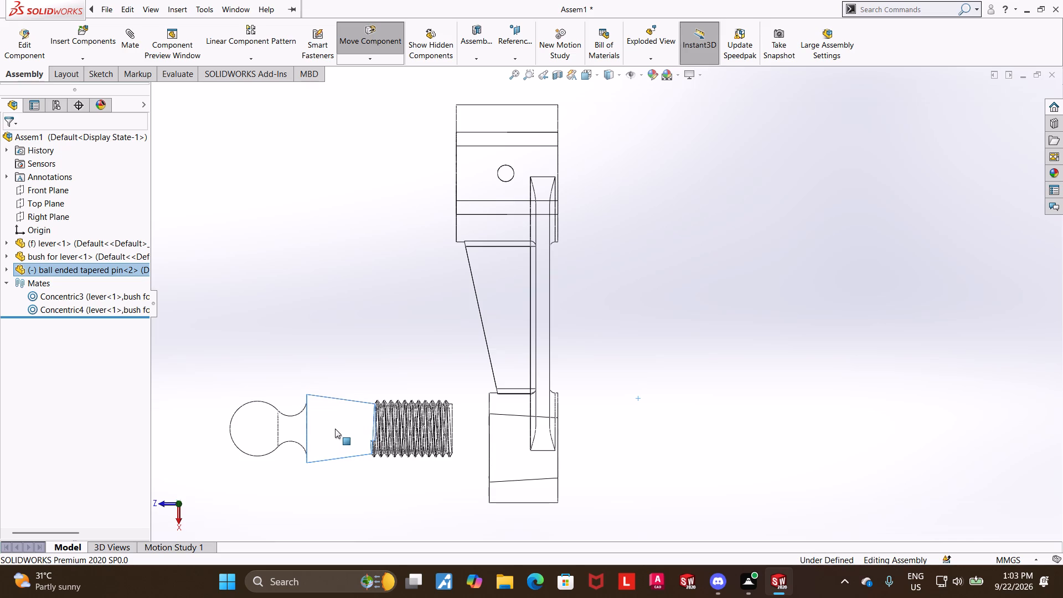
{"action": "left_click_drag", "start_coordinate": [335, 429], "coordinate": [499, 450]}
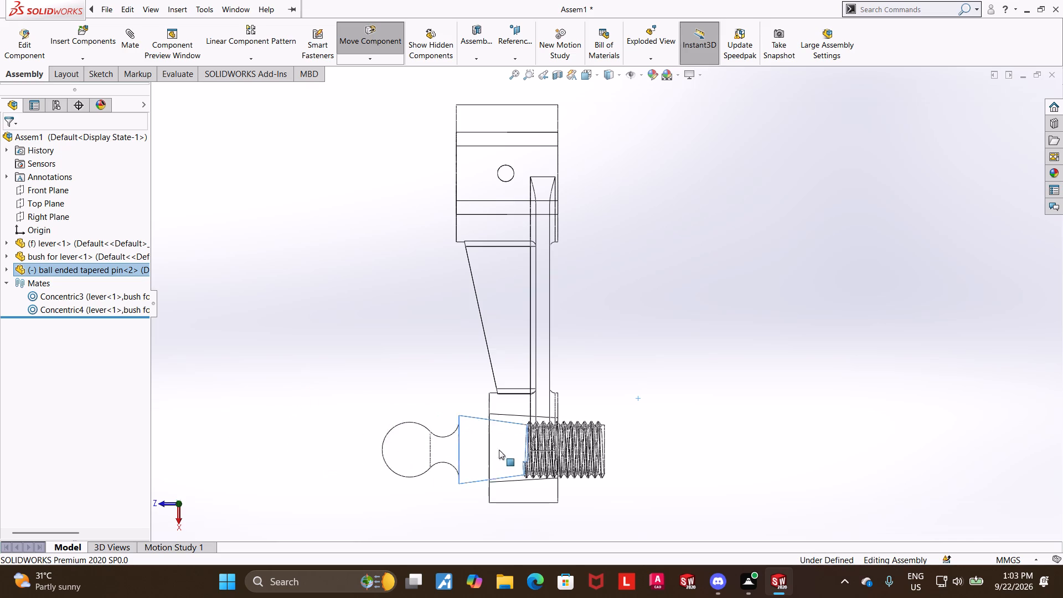
{"action": "left_click_drag", "start_coordinate": [499, 450], "coordinate": [329, 439]}
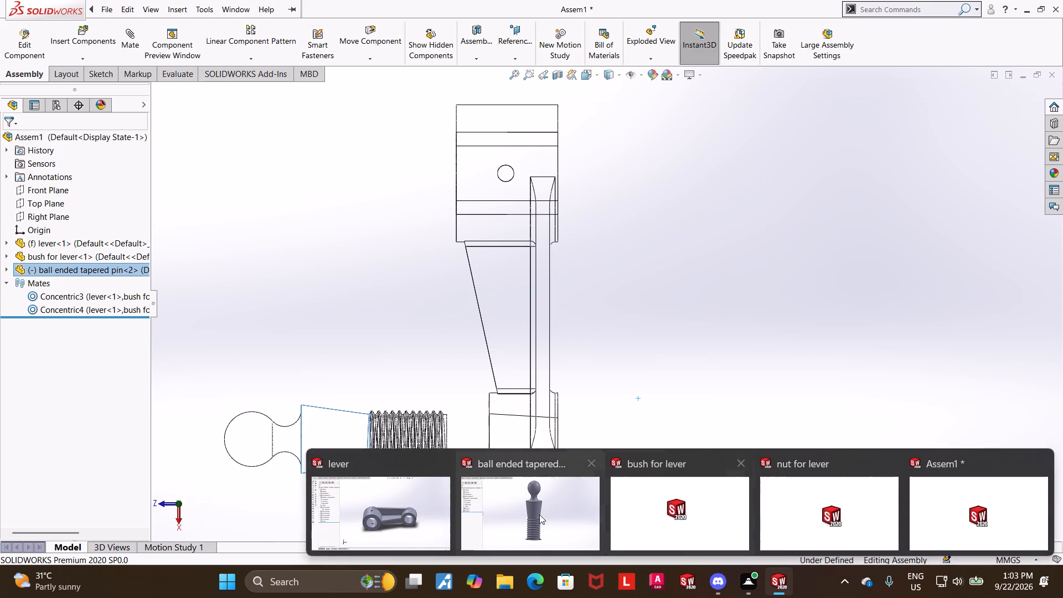
Switch to the lever part document and bring its small boss into view.
{"action": "left_click", "coordinate": [407, 537]}
{"action": "middle_click_drag", "start_coordinate": [711, 406], "coordinate": [720, 513]}
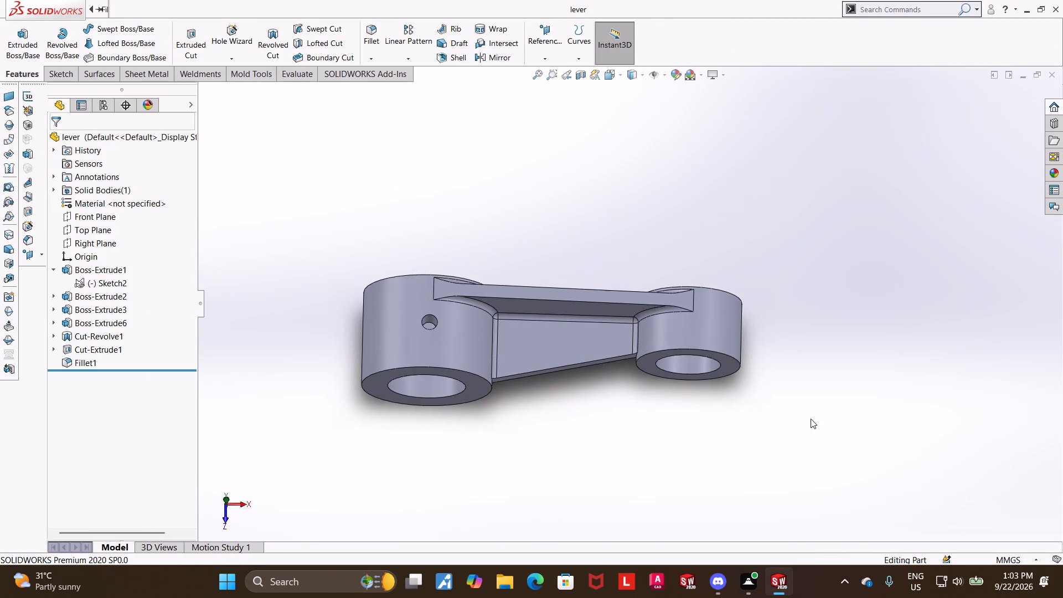
{"action": "middle_click_drag", "start_coordinate": [809, 359], "coordinate": [812, 413]}
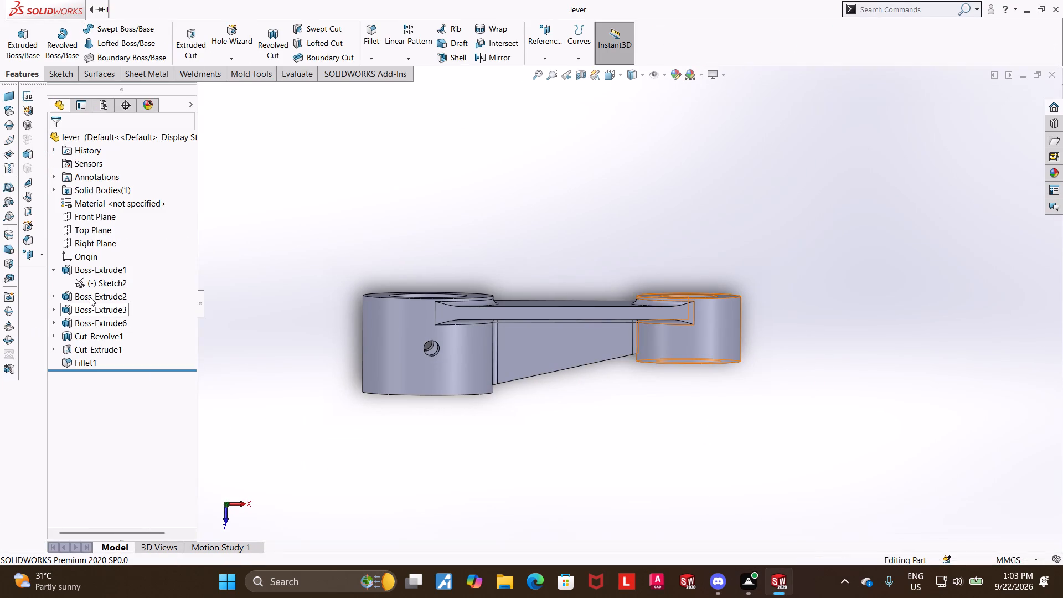
{"action": "middle_click_drag", "start_coordinate": [490, 437], "coordinate": [486, 333]}
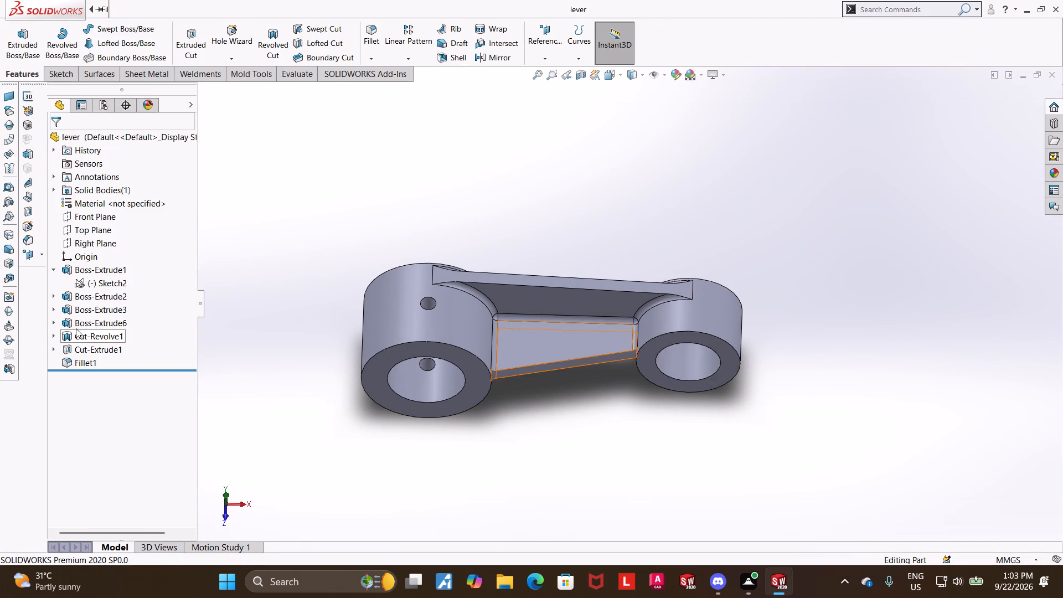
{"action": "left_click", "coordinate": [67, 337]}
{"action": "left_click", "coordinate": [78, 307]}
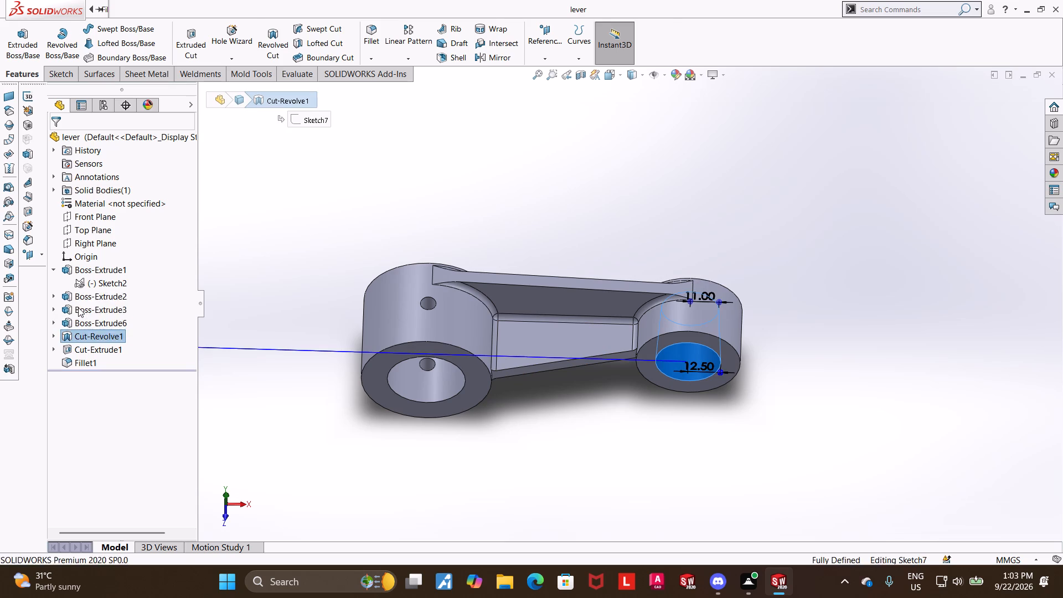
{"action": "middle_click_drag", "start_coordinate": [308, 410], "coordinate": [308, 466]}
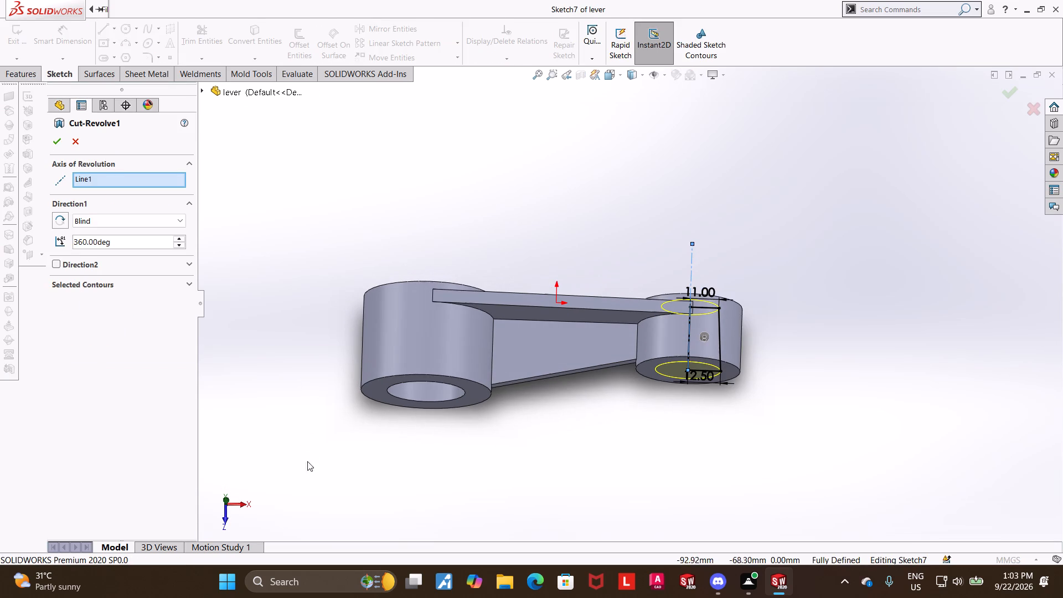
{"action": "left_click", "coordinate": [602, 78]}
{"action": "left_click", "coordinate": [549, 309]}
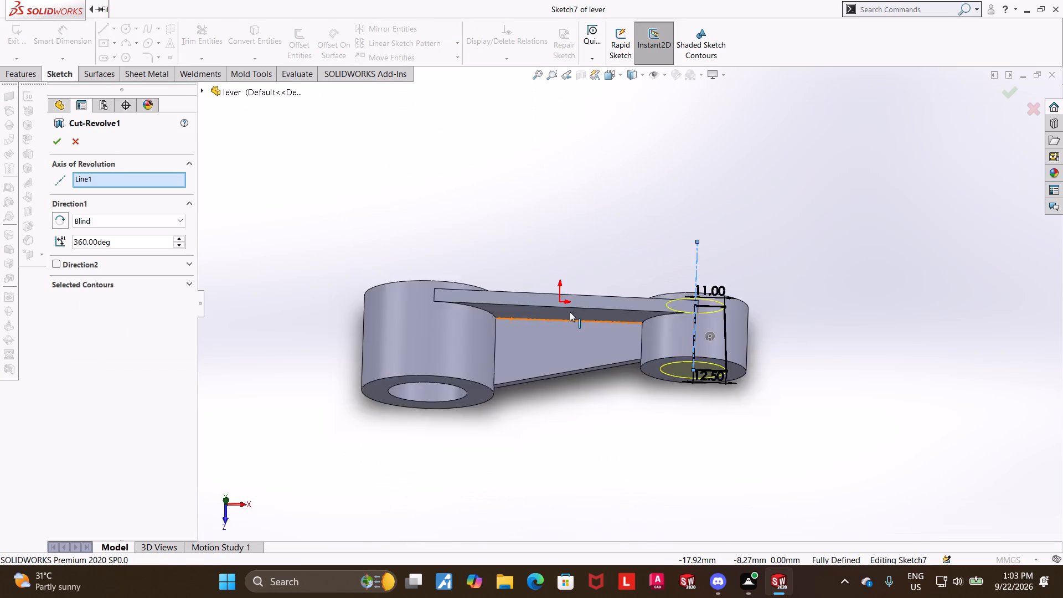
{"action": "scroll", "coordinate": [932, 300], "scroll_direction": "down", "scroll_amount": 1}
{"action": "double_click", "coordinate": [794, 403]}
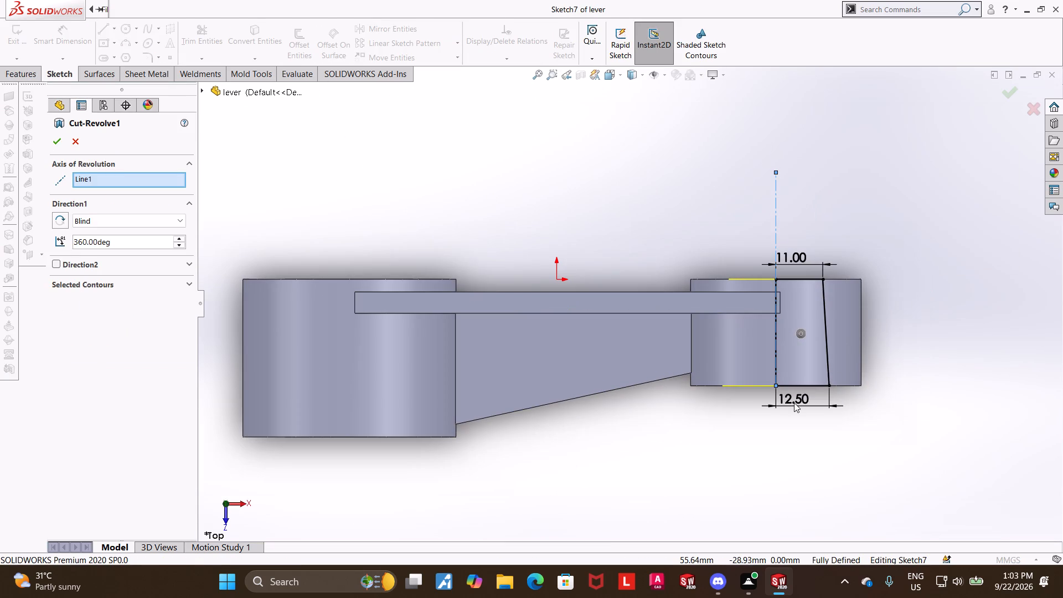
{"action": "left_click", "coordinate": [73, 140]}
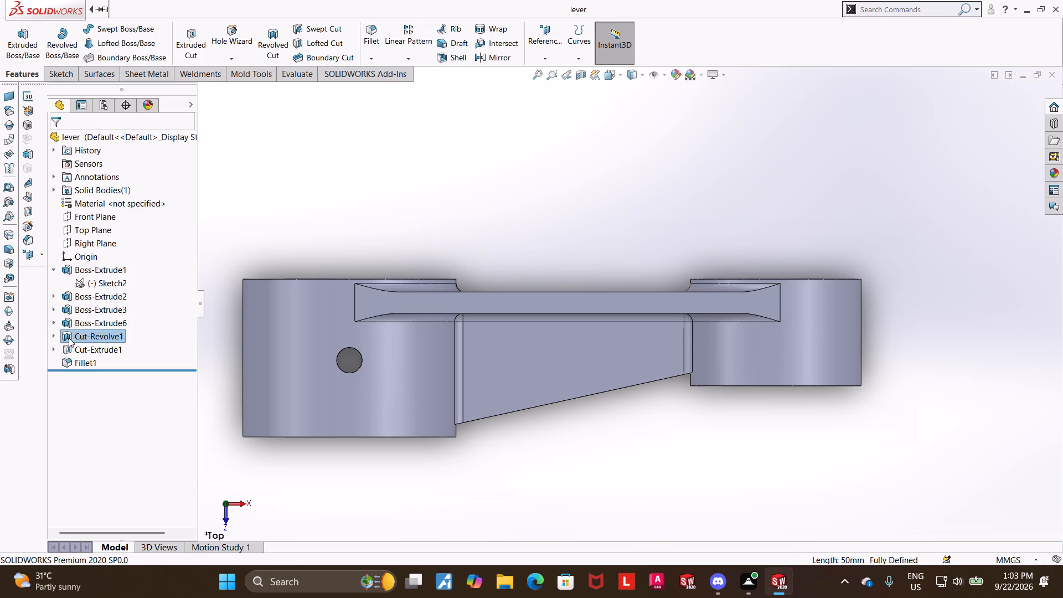
Reverse the small bore's taper in its revolved-cut sketch, setting 12.5 mm at the end near the arm's web and 11 mm at the opposite end.
{"action": "left_click", "coordinate": [55, 336]}
{"action": "left_click", "coordinate": [85, 351]}
{"action": "left_click", "coordinate": [93, 318]}
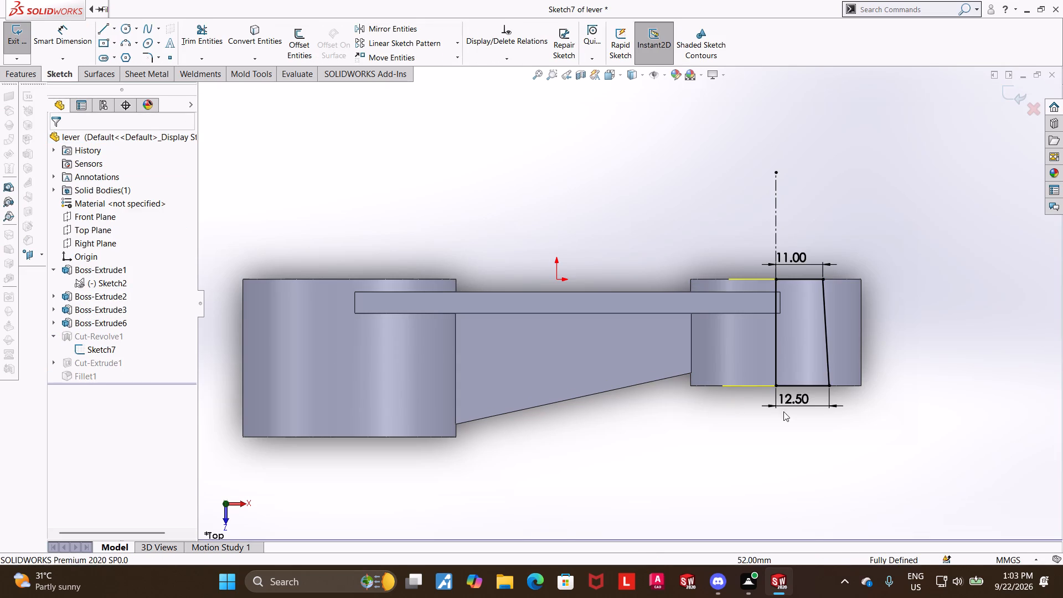
{"action": "double_click", "coordinate": [803, 406]}
{"action": "type", "text": "11"}
{"action": "key", "text": "Return"}
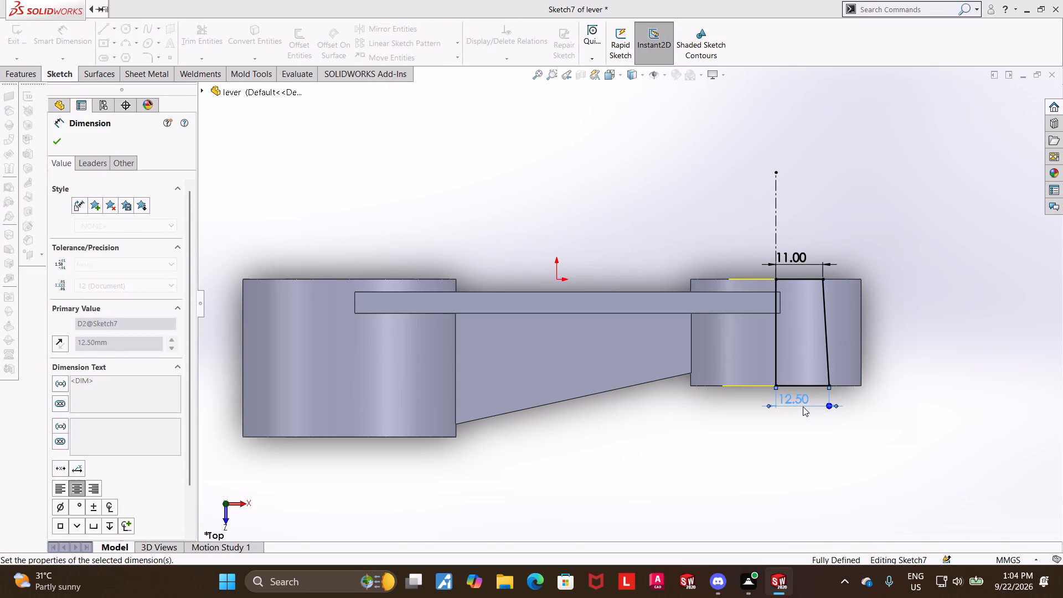
{"action": "double_click", "coordinate": [802, 255]}
{"action": "type", "text": "12.5"}
{"action": "key", "text": "Return"}
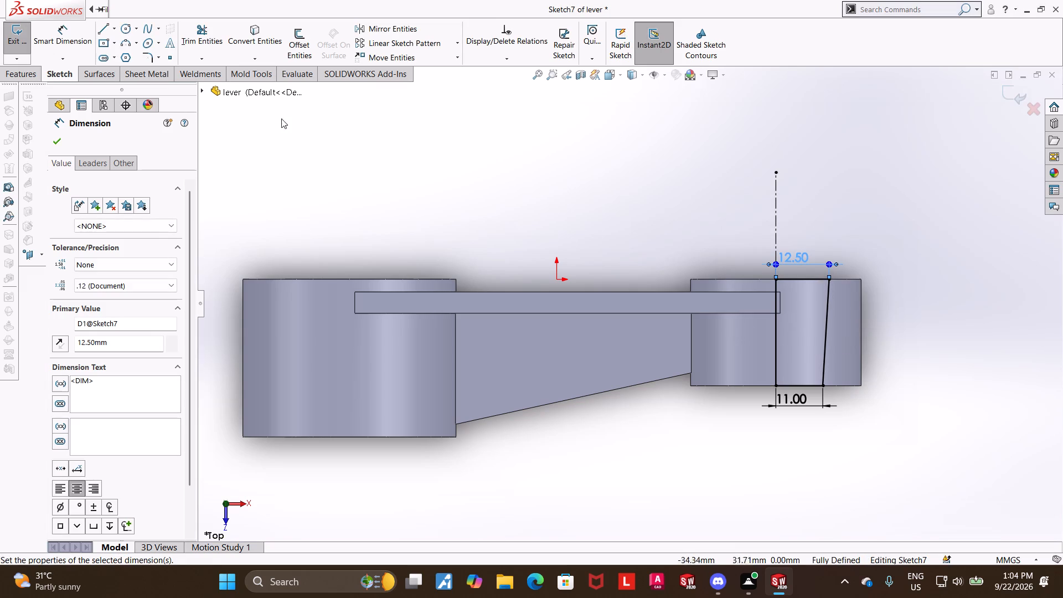
{"action": "left_click", "coordinate": [53, 146]}
{"action": "left_click", "coordinate": [836, 181]}
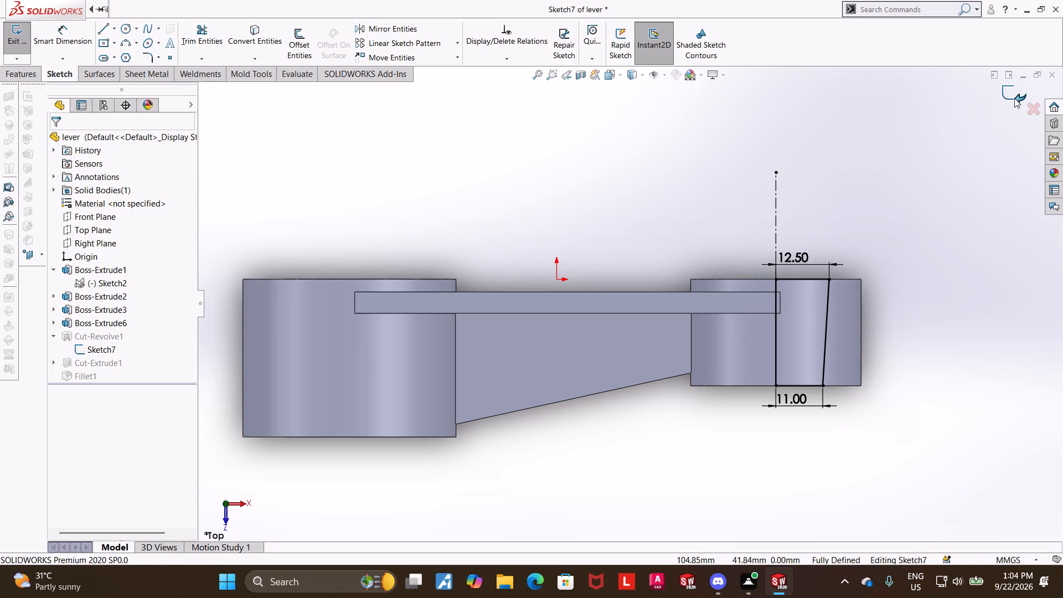
{"action": "left_click", "coordinate": [1014, 98]}
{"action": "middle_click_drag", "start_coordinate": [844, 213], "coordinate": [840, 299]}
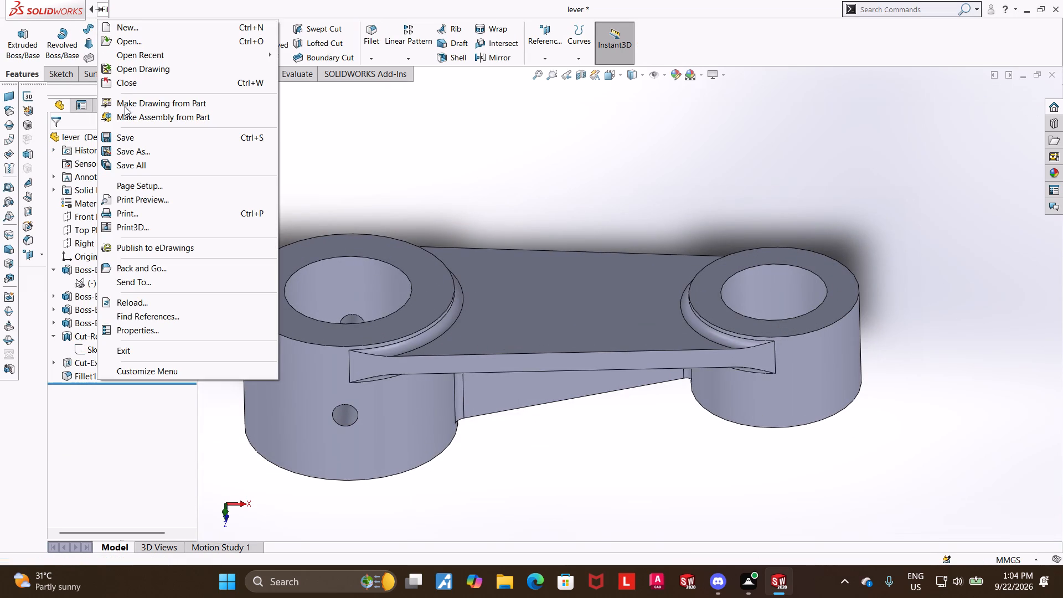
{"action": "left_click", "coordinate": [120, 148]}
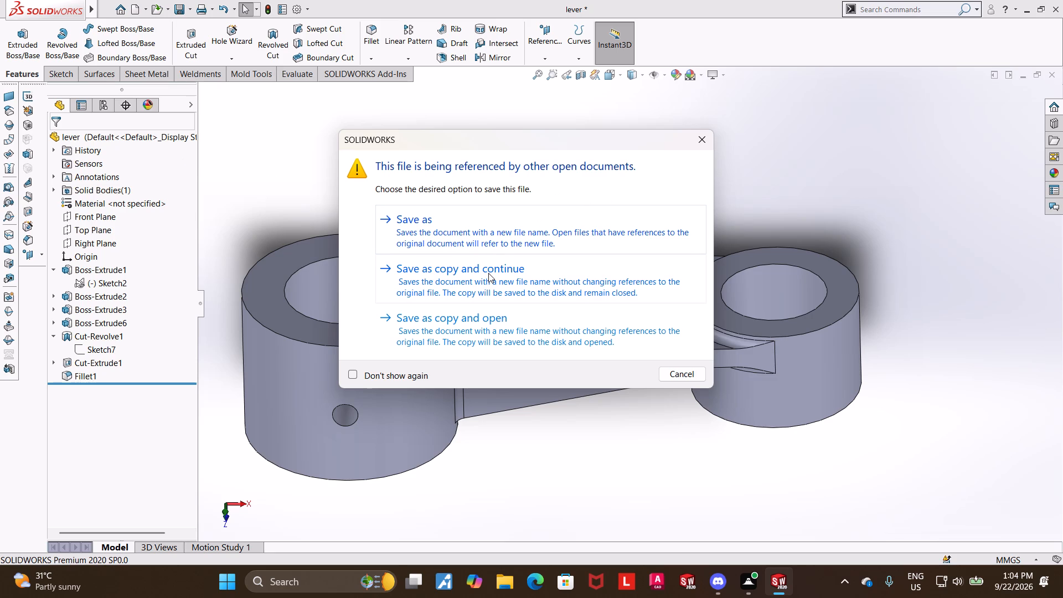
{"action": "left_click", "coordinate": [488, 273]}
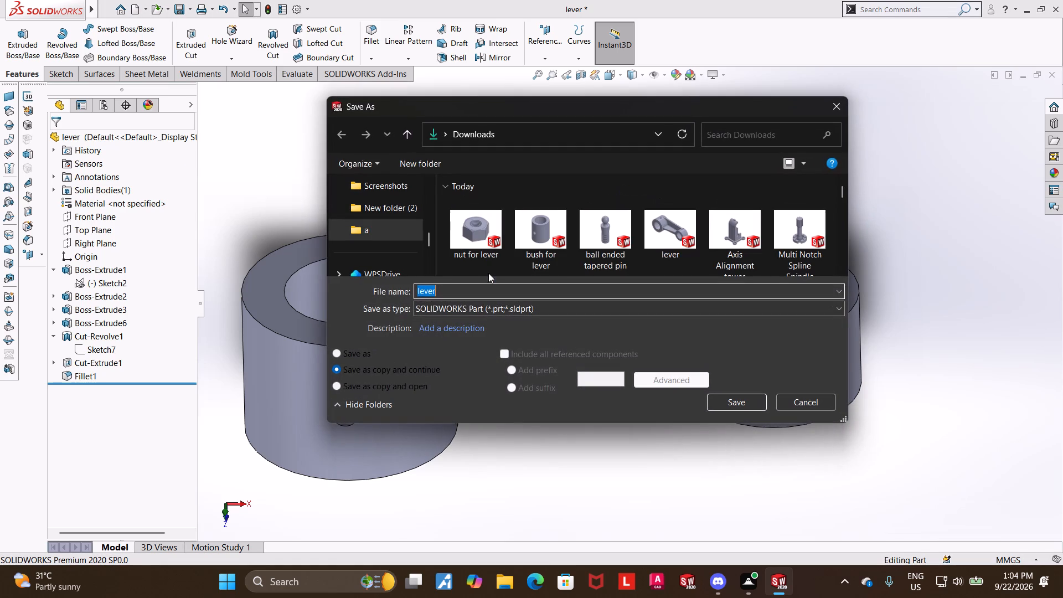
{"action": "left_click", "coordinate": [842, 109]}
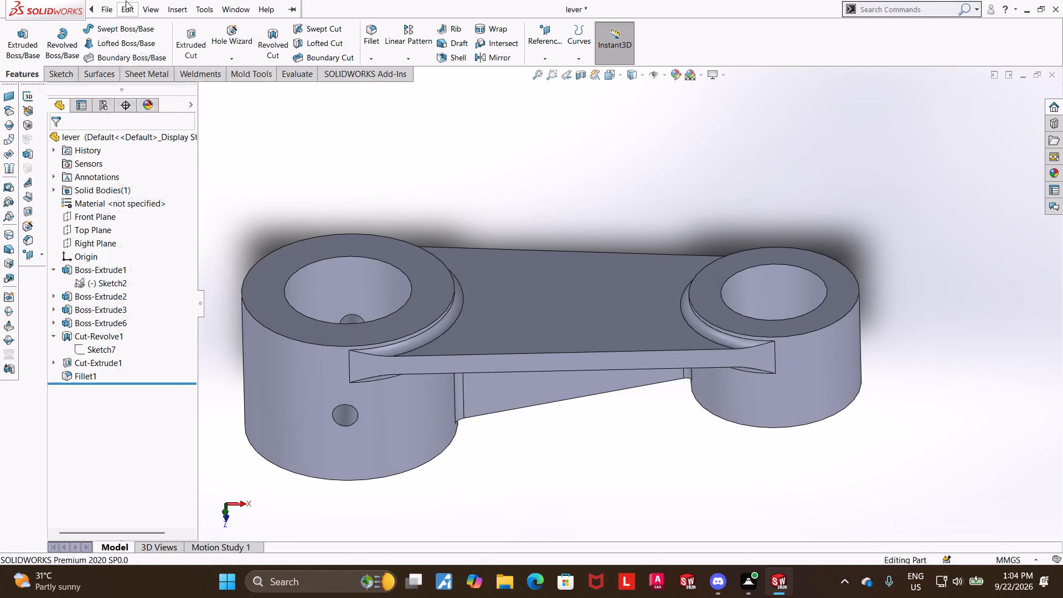
Save the modified lever part under its existing name.
{"action": "left_click", "coordinate": [123, 132]}
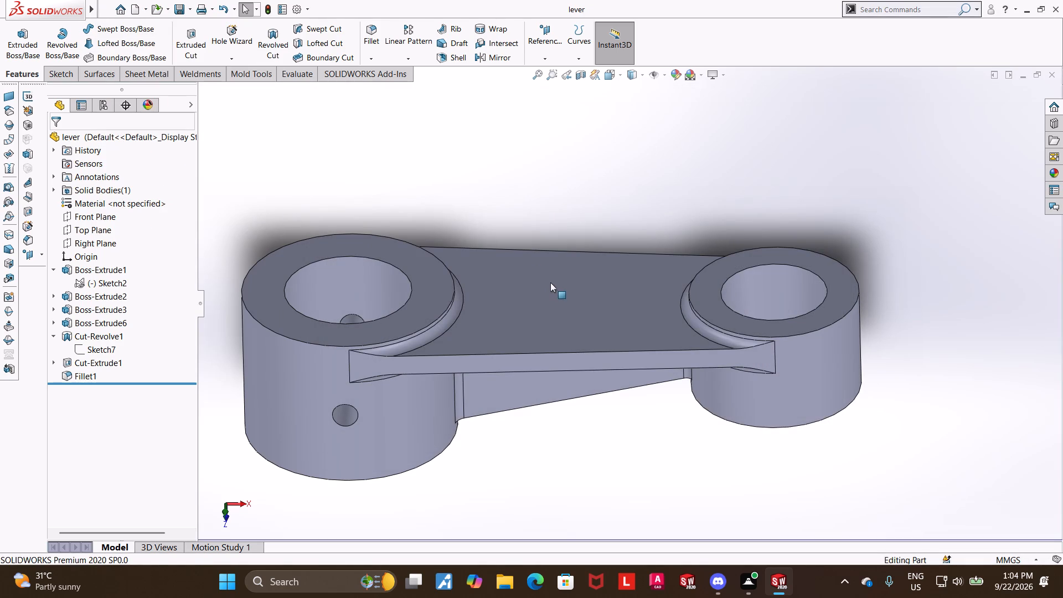
Return to the Assem1 assembly and rebuild it with the modified lever.
{"action": "scroll", "coordinate": [771, 412], "scroll_direction": "up", "scroll_amount": 4}
{"action": "middle_click_drag", "start_coordinate": [685, 385], "coordinate": [674, 133]}
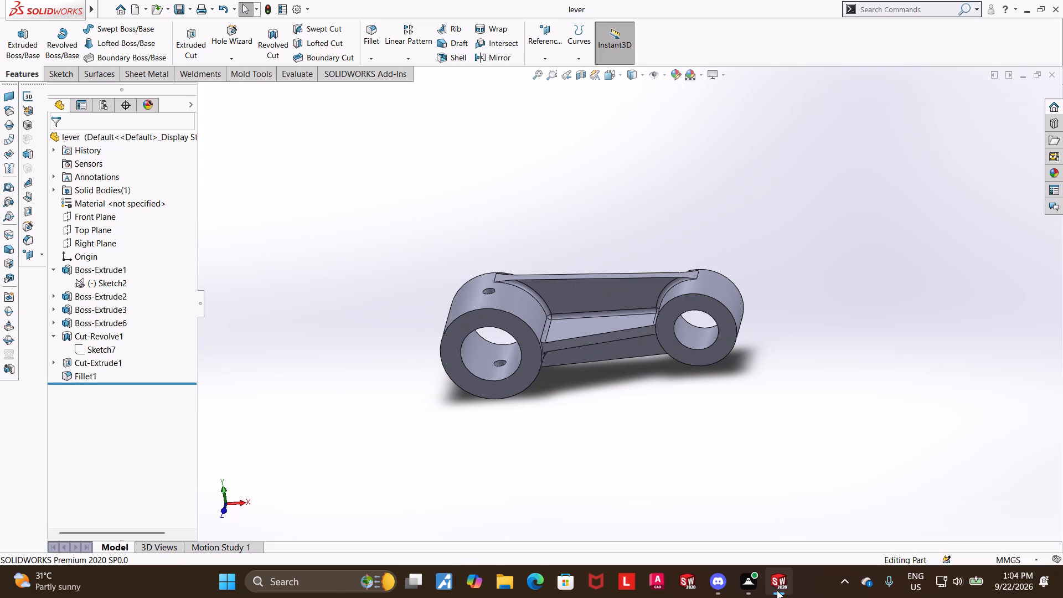
{"action": "left_click", "coordinate": [963, 502]}
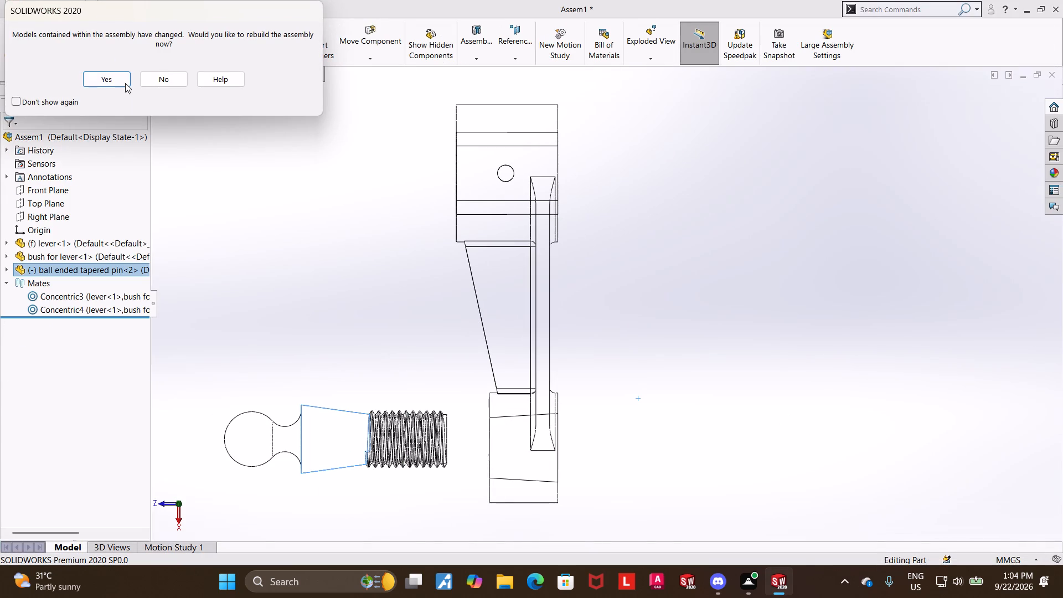
{"action": "left_click", "coordinate": [124, 81]}
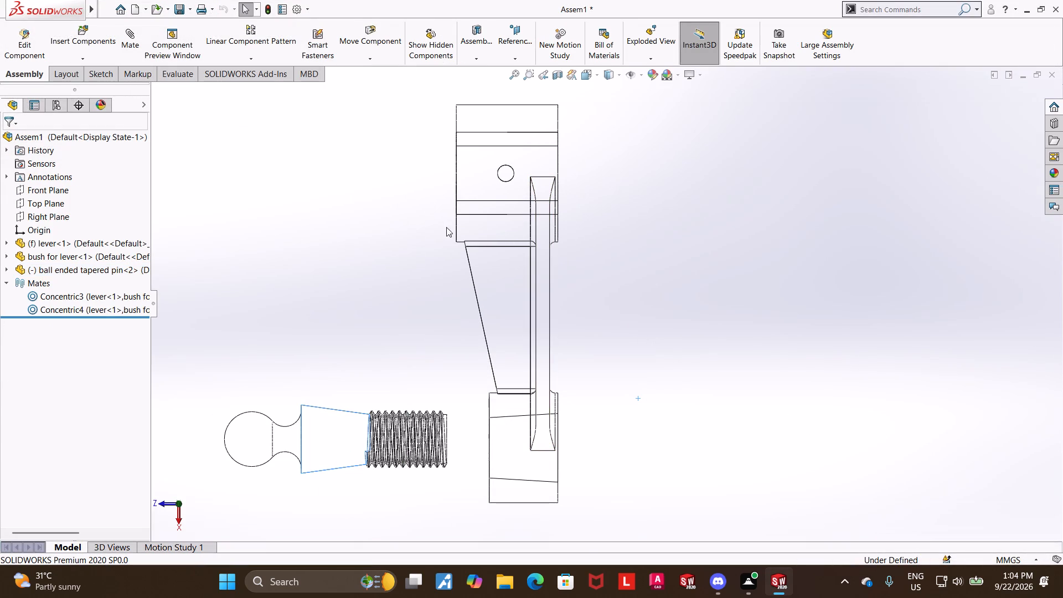
Display the assembly shaded with edges and examine the tapered pin's direction relative to the lever's small bore.
{"action": "middle_click_drag", "start_coordinate": [355, 227], "coordinate": [406, 152]}
{"action": "scroll", "coordinate": [407, 151], "scroll_direction": "down", "scroll_amount": 1}
{"action": "left_click", "coordinate": [606, 79]}
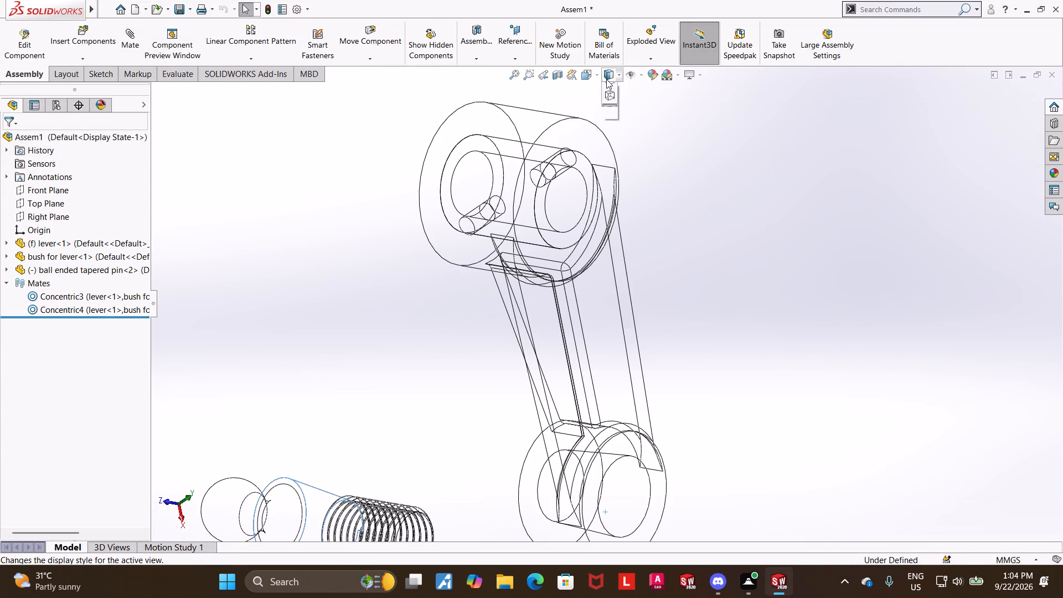
{"action": "left_click", "coordinate": [613, 92]}
{"action": "middle_click_drag", "start_coordinate": [690, 286], "coordinate": [599, 308]}
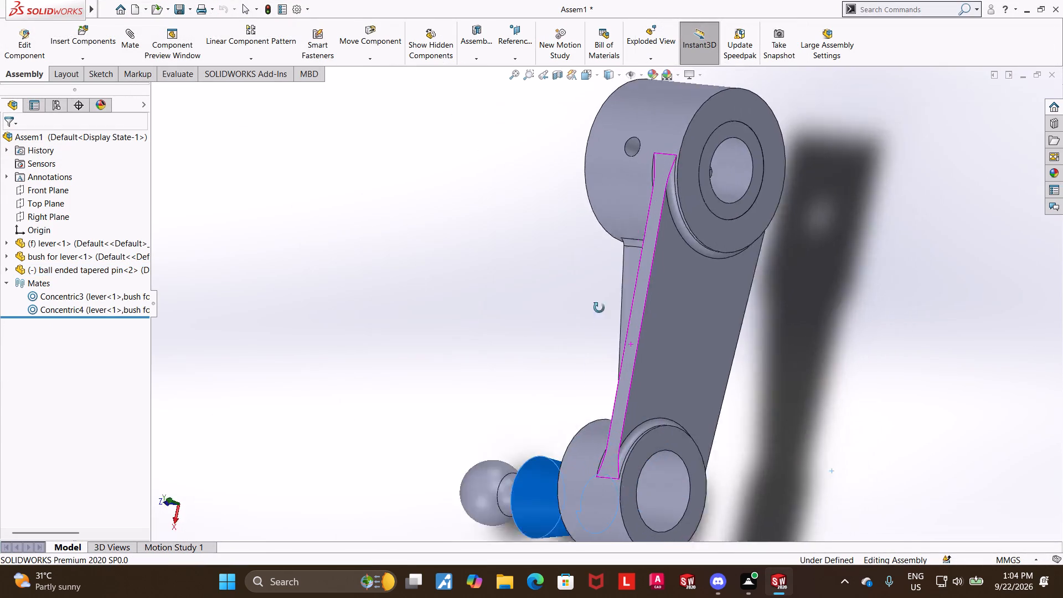
{"action": "middle_click_drag", "start_coordinate": [599, 308], "coordinate": [617, 288]}
{"action": "scroll", "coordinate": [734, 233], "scroll_direction": "up", "scroll_amount": 5}
{"action": "middle_click_drag", "start_coordinate": [729, 298], "coordinate": [762, 295]}
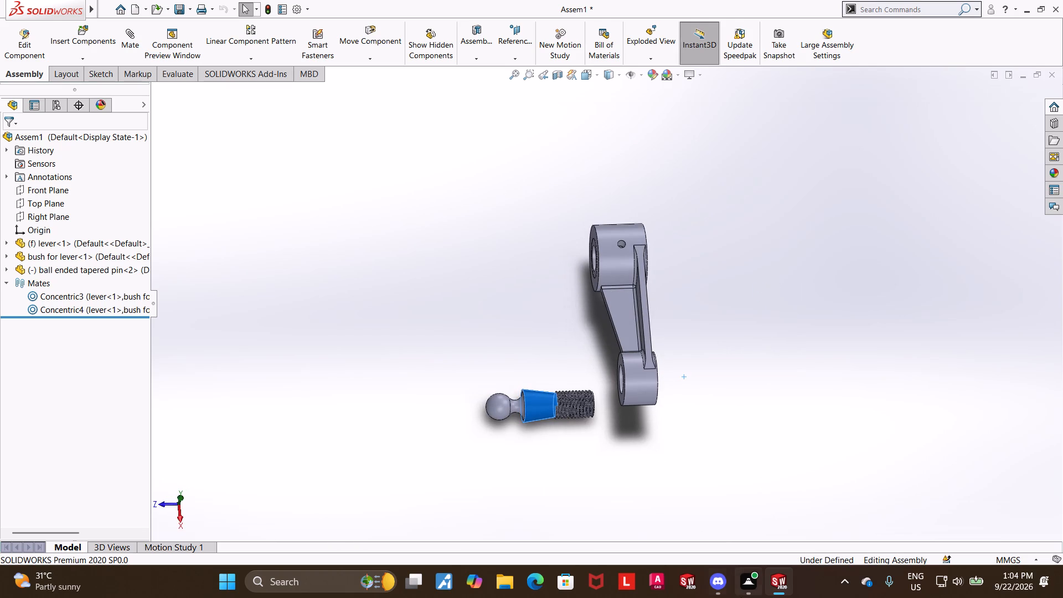
Return to the lever part, save it again and recheck the small boss and its revolved-cut sketch.
{"action": "left_click", "coordinate": [412, 518]}
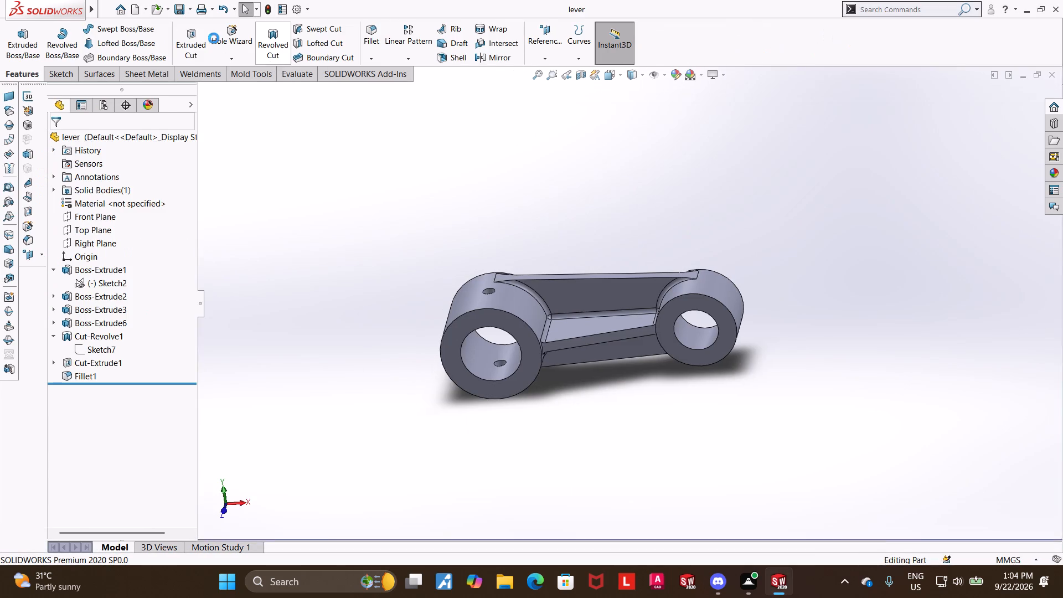
{"action": "left_click", "coordinate": [179, 7]}
{"action": "middle_click_drag", "start_coordinate": [844, 293], "coordinate": [865, 407]}
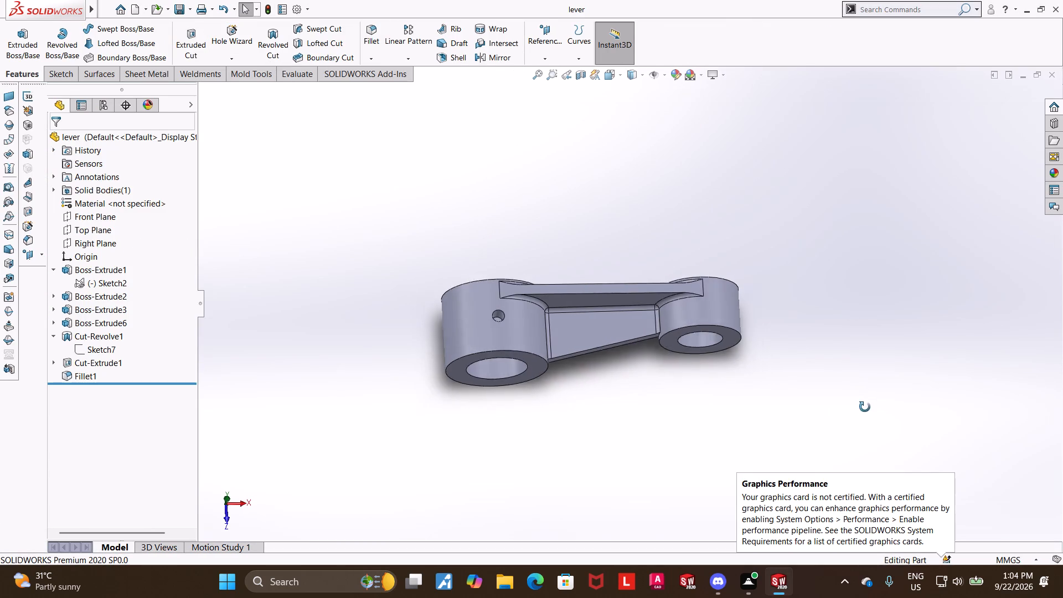
{"action": "middle_click_drag", "start_coordinate": [865, 407], "coordinate": [864, 415]}
{"action": "scroll", "coordinate": [792, 306], "scroll_direction": "down", "scroll_amount": 3}
{"action": "middle_click_drag", "start_coordinate": [720, 323], "coordinate": [715, 367]}
{"action": "scroll", "coordinate": [715, 367], "scroll_direction": "up", "scroll_amount": 1}
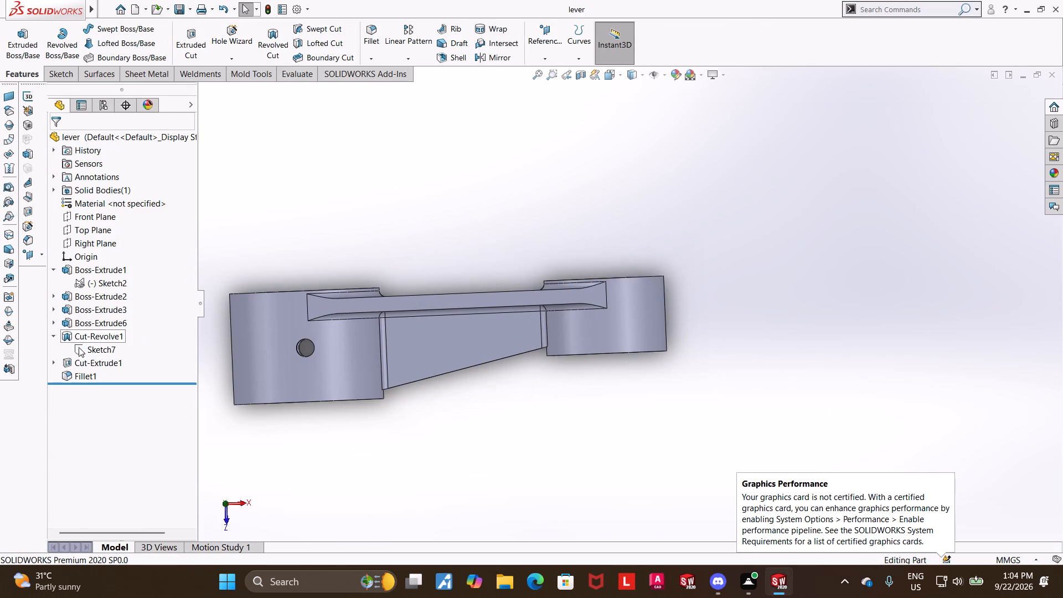
{"action": "left_click", "coordinate": [80, 348]}
{"action": "left_click", "coordinate": [770, 364]}
Switch back to the assembly and display it in wireframe, oriented to show the small bore's and pin's tapers.
{"action": "left_click", "coordinate": [984, 505]}
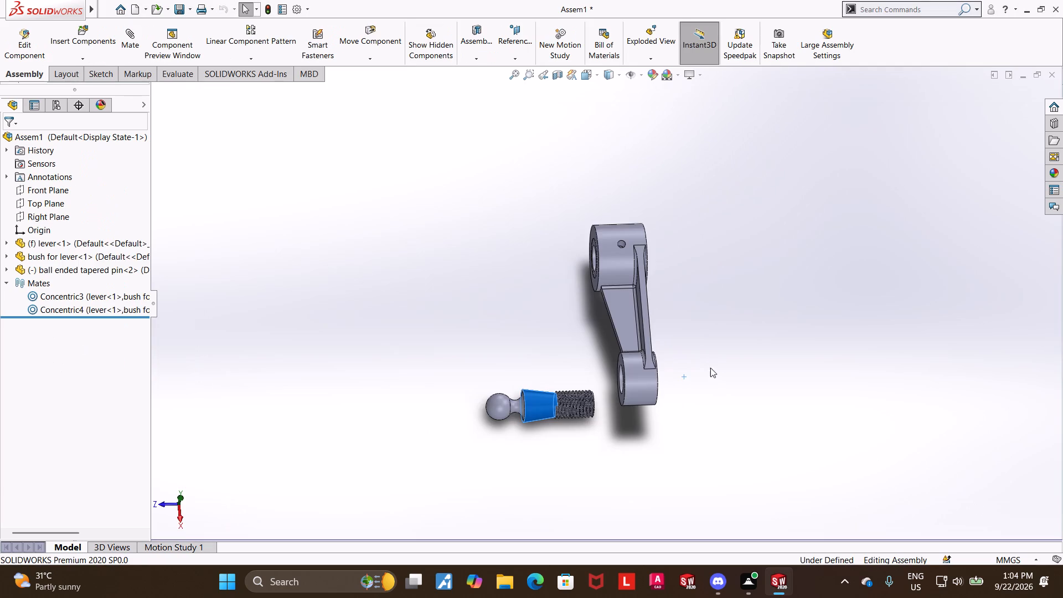
{"action": "middle_click_drag", "start_coordinate": [710, 341], "coordinate": [698, 372]}
{"action": "middle_click_drag", "start_coordinate": [685, 369], "coordinate": [791, 357]}
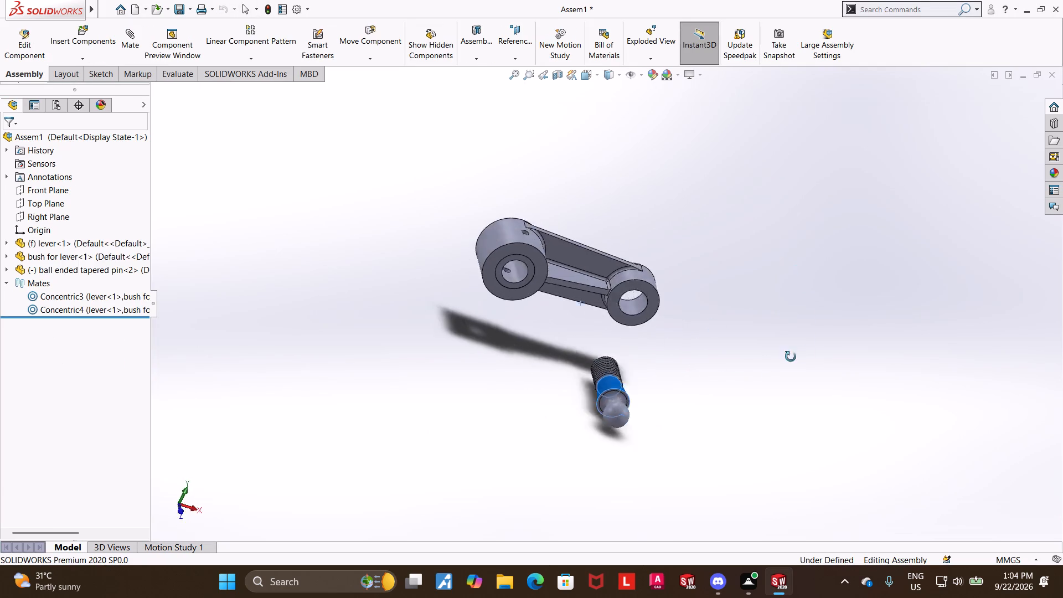
{"action": "middle_click_drag", "start_coordinate": [791, 357], "coordinate": [744, 359]}
{"action": "scroll", "coordinate": [665, 264], "scroll_direction": "down", "scroll_amount": 3}
{"action": "left_click", "coordinate": [610, 75]}
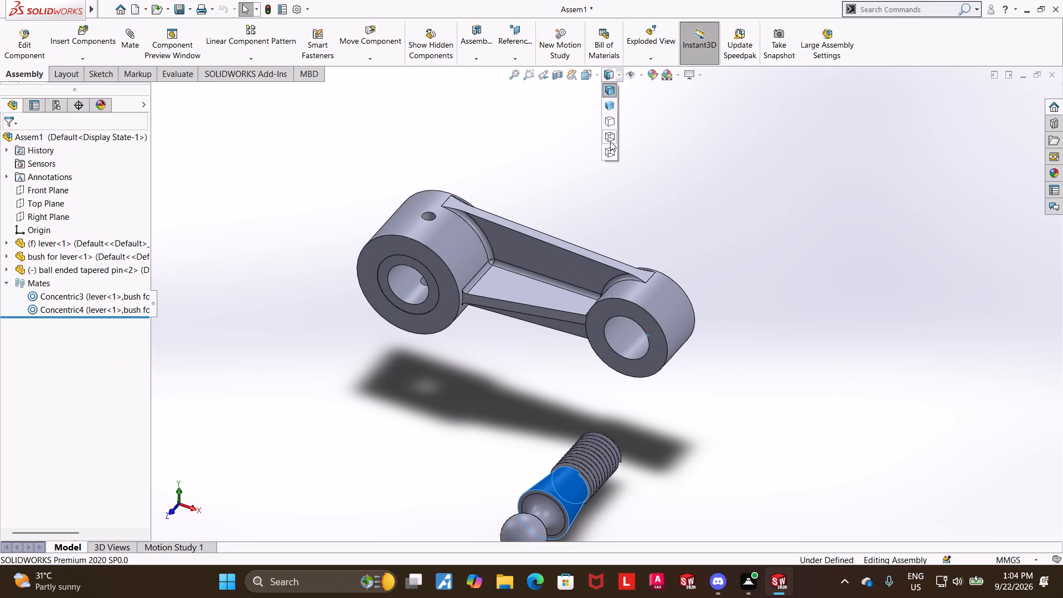
{"action": "left_click", "coordinate": [609, 147]}
{"action": "middle_click_drag", "start_coordinate": [633, 193], "coordinate": [625, 324]}
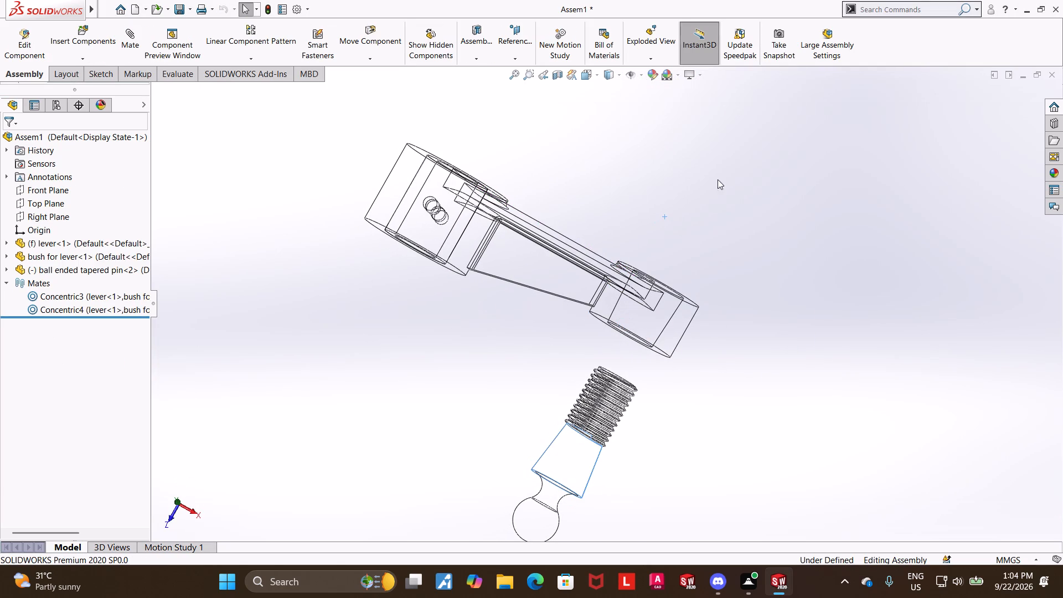
Rotate the ball ended tapered pin end for end with the triad so its ball end faces the lever's small boss.
{"action": "right_click", "coordinate": [569, 450]}
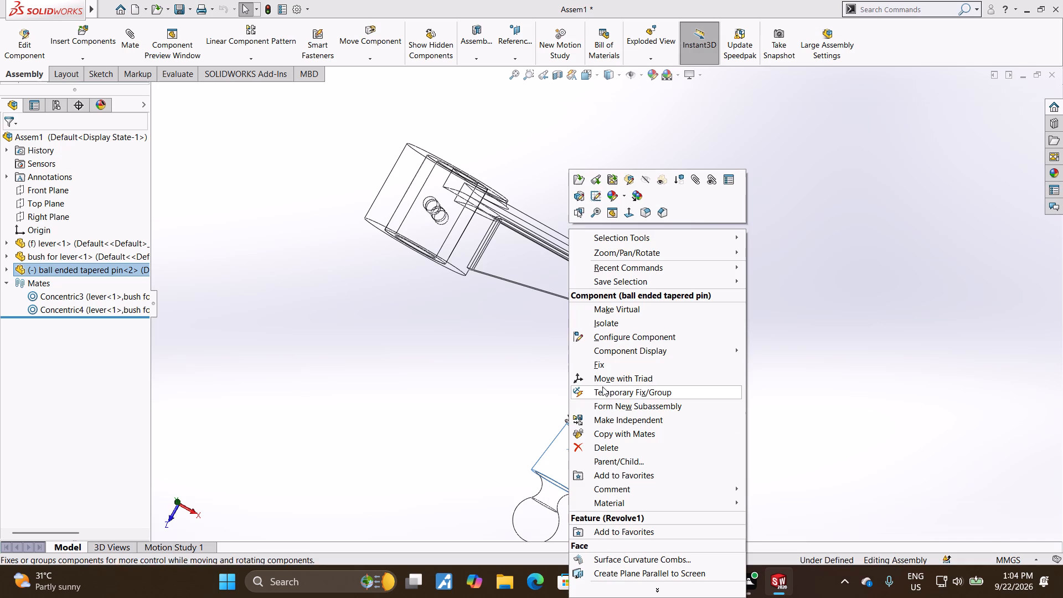
{"action": "left_click", "coordinate": [605, 383]}
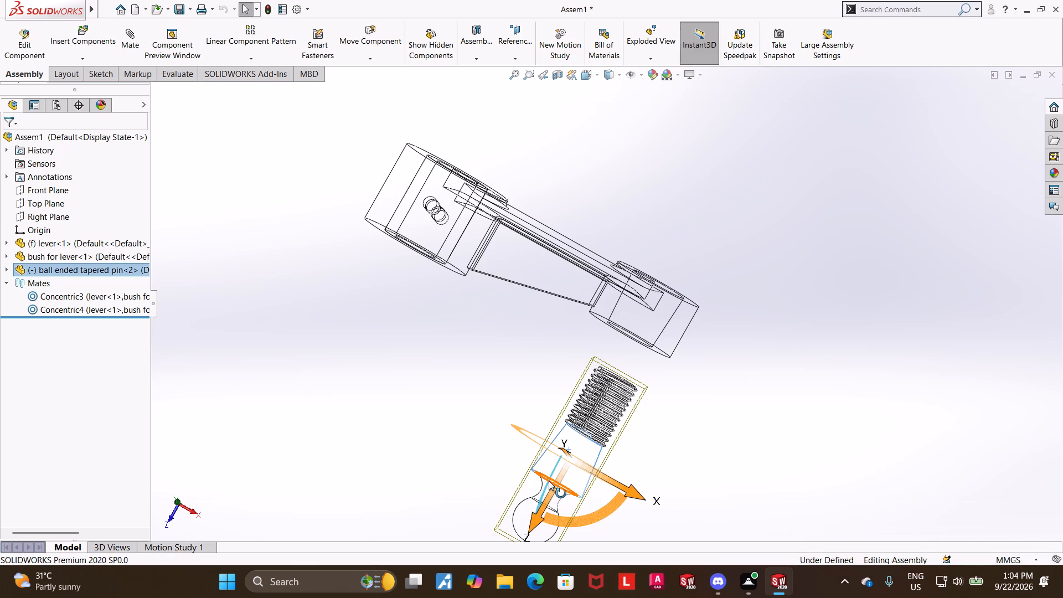
{"action": "left_click_drag", "start_coordinate": [549, 481], "coordinate": [757, 264]}
{"action": "left_click", "coordinate": [807, 406]}
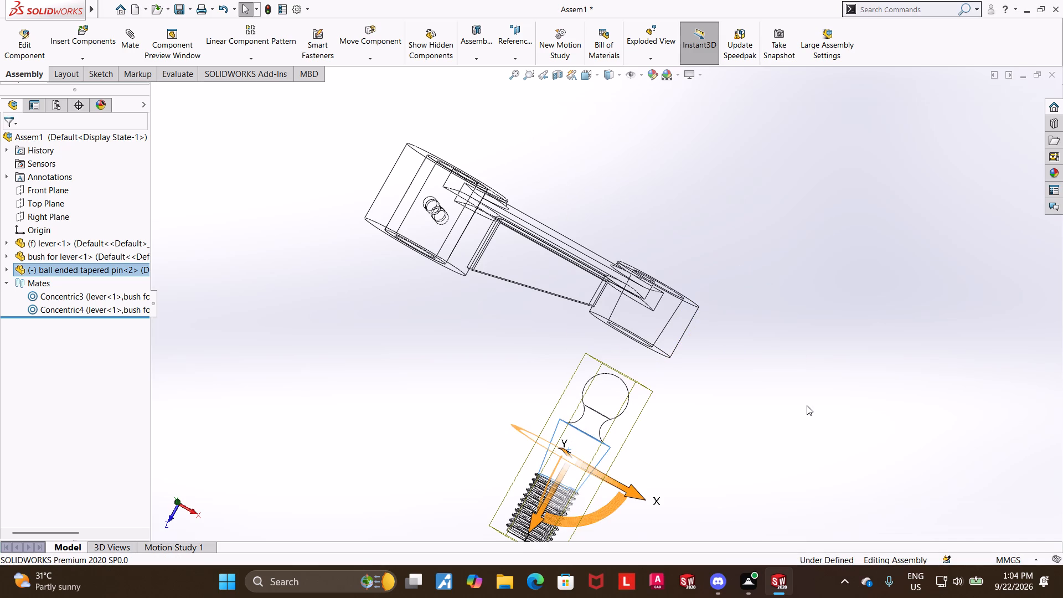
{"action": "scroll", "coordinate": [771, 411], "scroll_direction": "up", "scroll_amount": 4}
{"action": "scroll", "coordinate": [627, 384], "scroll_direction": "down", "scroll_amount": 5}
{"action": "middle_click_drag", "start_coordinate": [614, 343], "coordinate": [610, 271]}
{"action": "scroll", "coordinate": [615, 331], "scroll_direction": "up", "scroll_amount": 1}
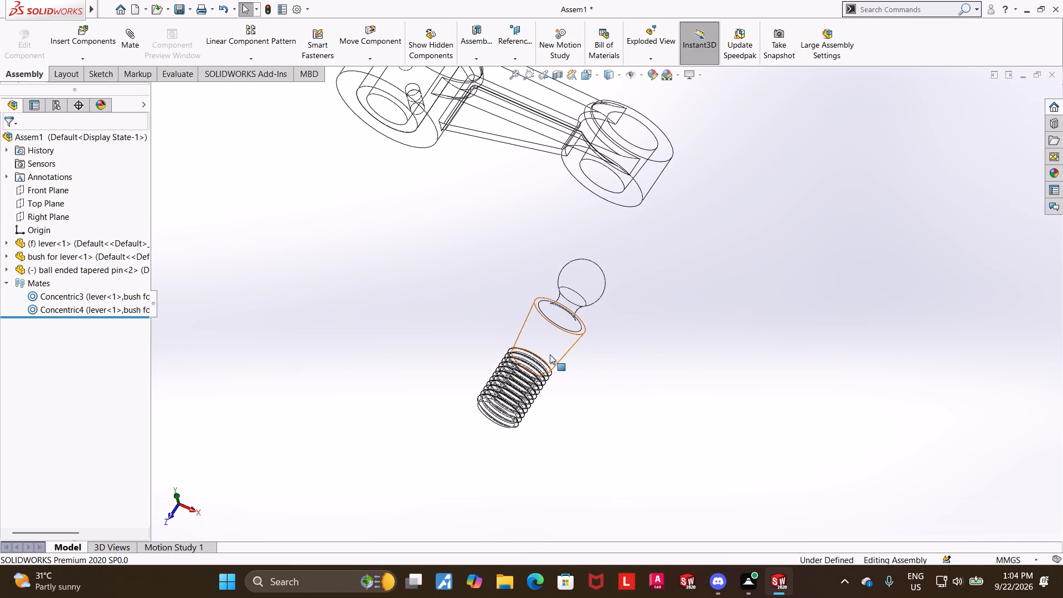
Mate the ball ended tapered pin's tapered face concentric with the lever's small tapered bore.
{"action": "left_click", "coordinate": [554, 340]}
{"action": "middle_click_drag", "start_coordinate": [745, 132], "coordinate": [793, 96]}
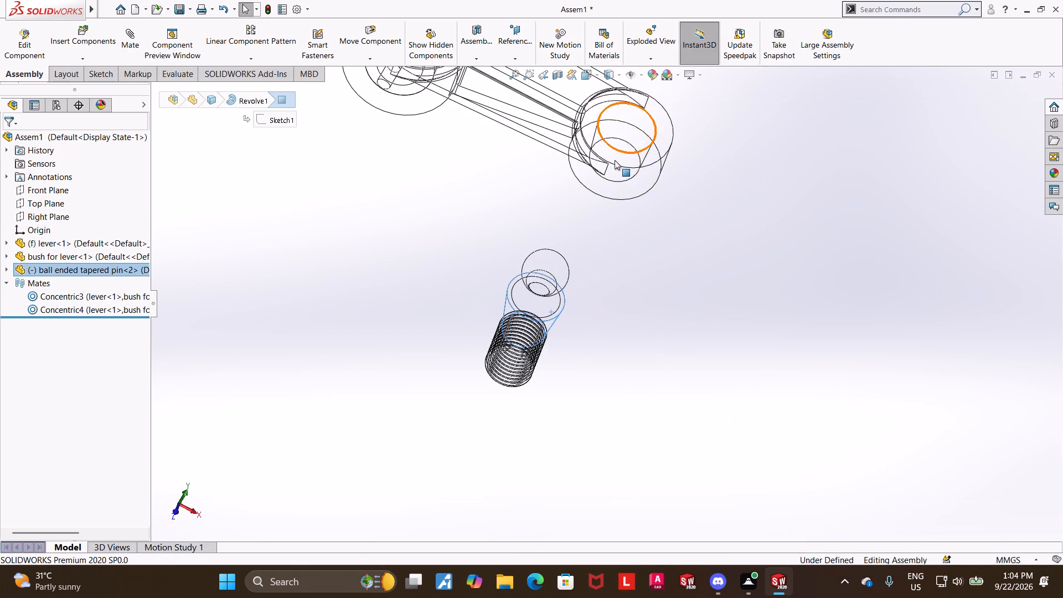
{"action": "left_click", "coordinate": [616, 168], "text": "ctrl"}
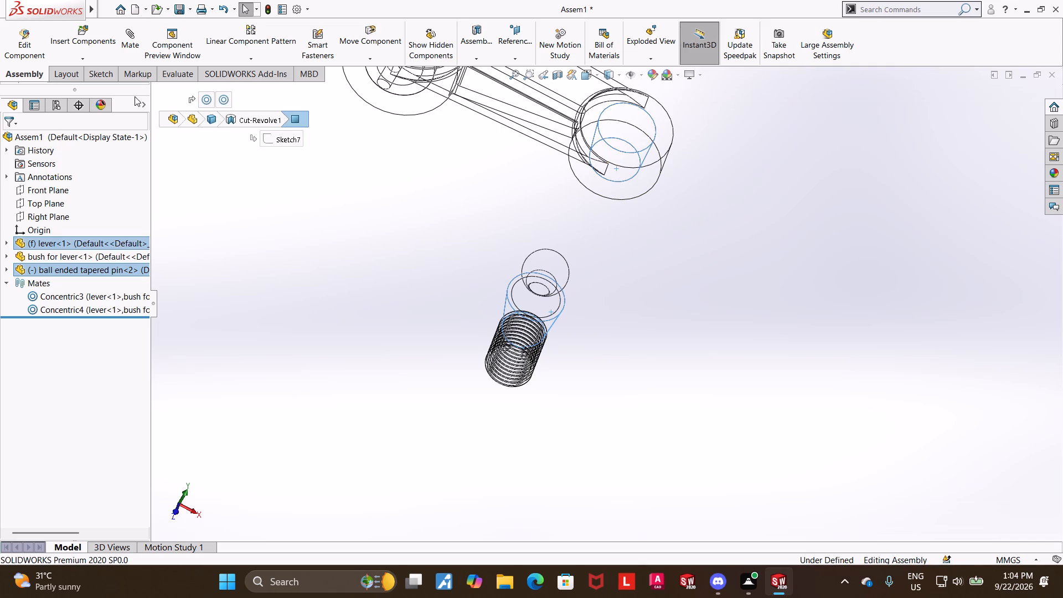
{"action": "left_click", "coordinate": [130, 42]}
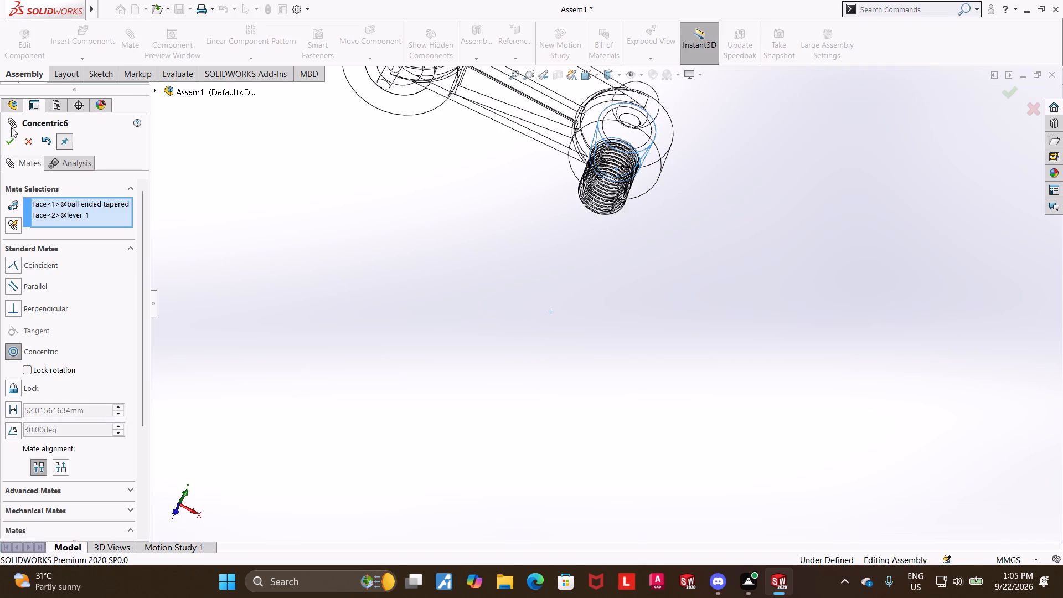
{"action": "left_click", "coordinate": [12, 143]}
{"action": "scroll", "coordinate": [613, 238], "scroll_direction": "up", "scroll_amount": 3}
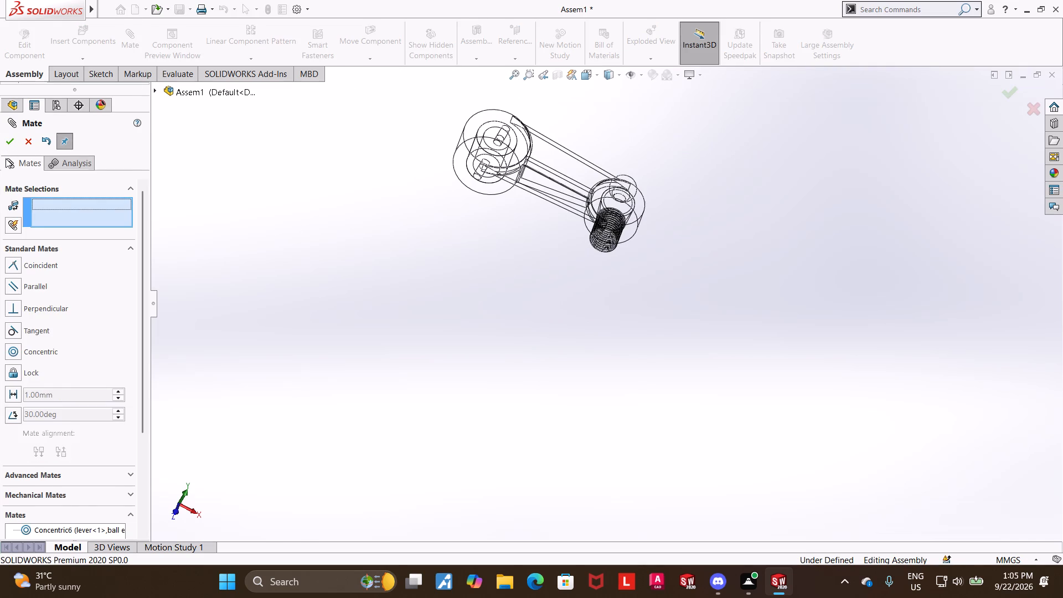
{"action": "left_click", "coordinate": [30, 143]}
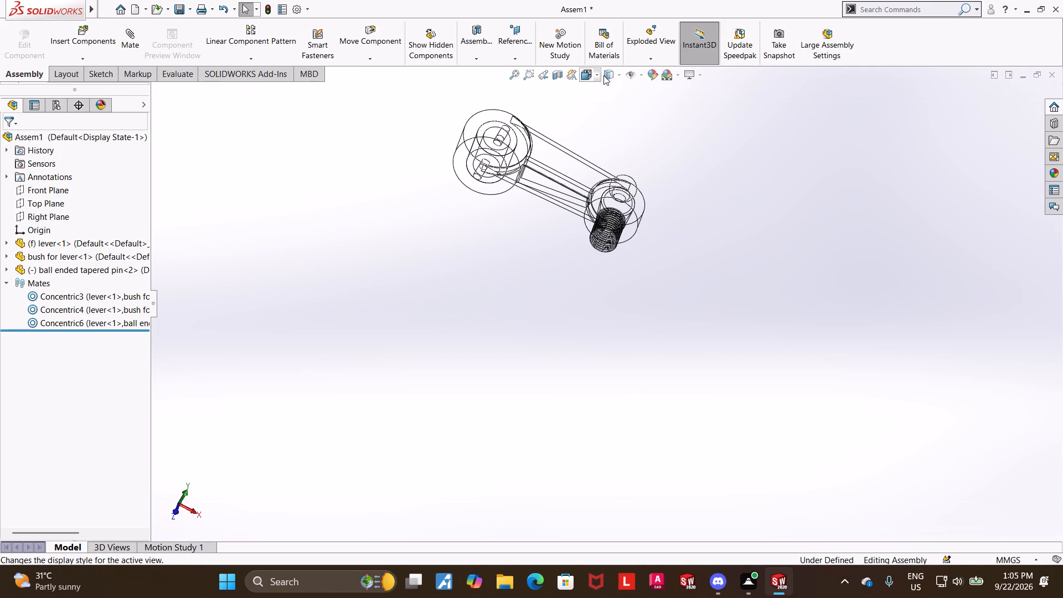
Display the assembly shaded with edges and examine how the tapered pin sits in the lever's small boss.
{"action": "left_click", "coordinate": [607, 74]}
{"action": "left_click", "coordinate": [609, 91]}
{"action": "left_click", "coordinate": [727, 163]}
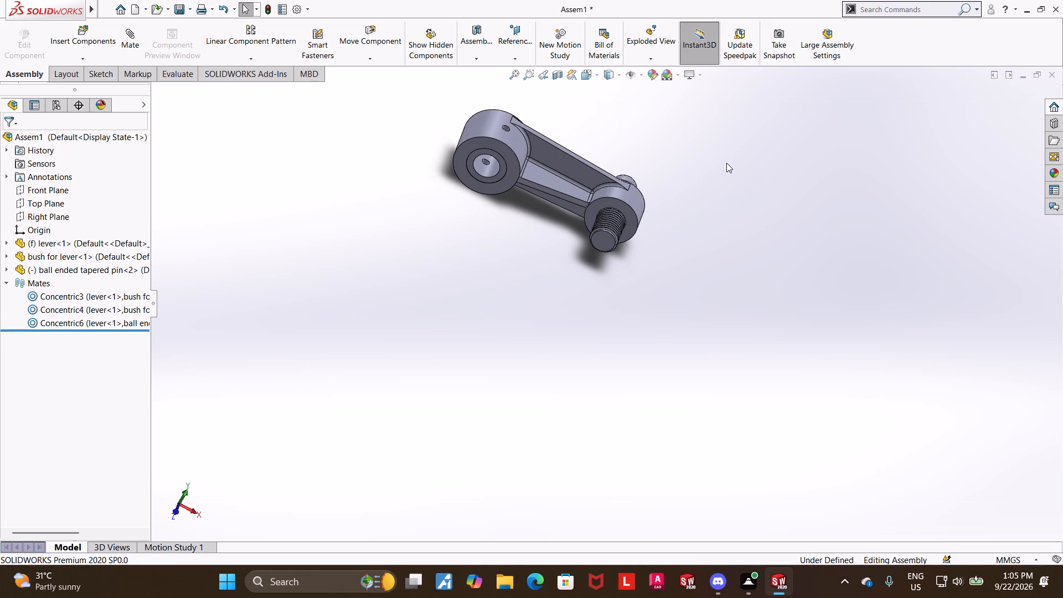
{"action": "middle_click_drag", "start_coordinate": [659, 158], "coordinate": [621, 180]}
{"action": "scroll", "coordinate": [668, 182], "scroll_direction": "up", "scroll_amount": 1}
{"action": "scroll", "coordinate": [668, 182], "scroll_direction": "down", "scroll_amount": 4}
{"action": "middle_click_drag", "start_coordinate": [583, 270], "coordinate": [566, 287]}
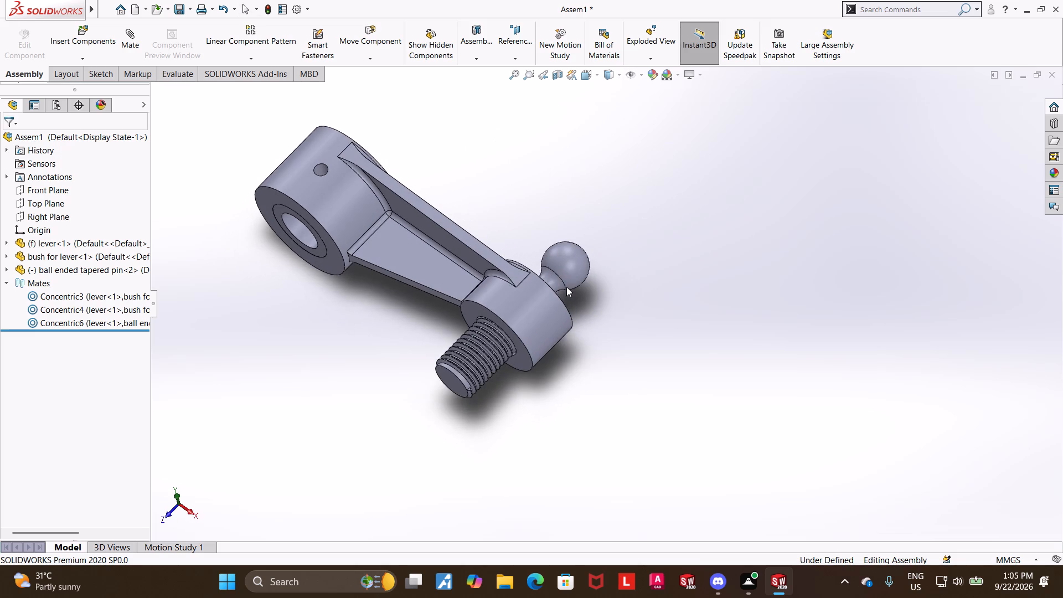
{"action": "scroll", "coordinate": [543, 329], "scroll_direction": "down", "scroll_amount": 1}
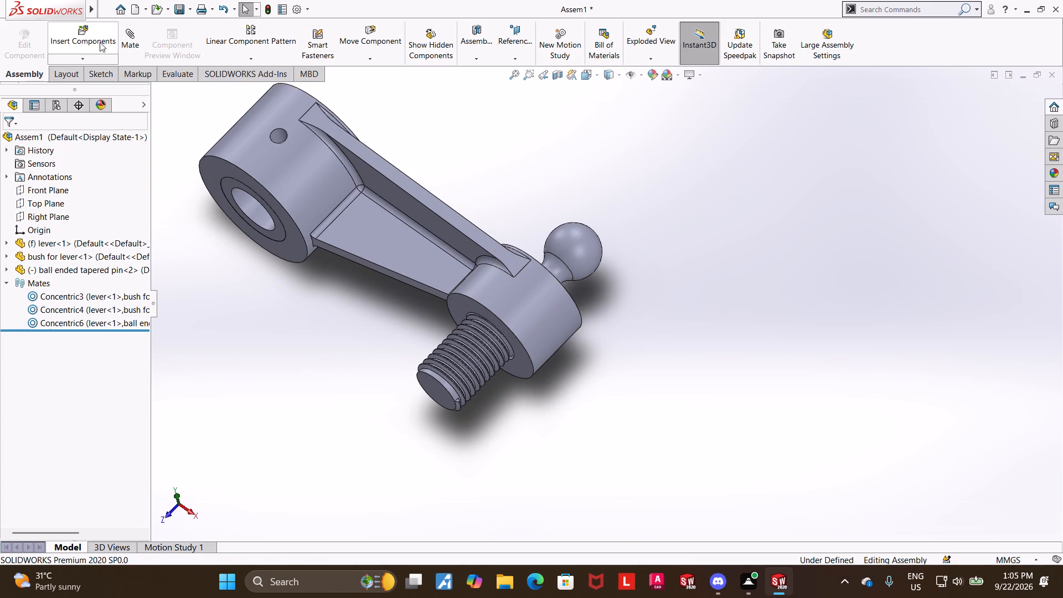
Insert the nut for lever component into the assembly beside the lever.
{"action": "left_click", "coordinate": [100, 42]}
{"action": "left_click", "coordinate": [38, 332]}
{"action": "left_click", "coordinate": [263, 389]}
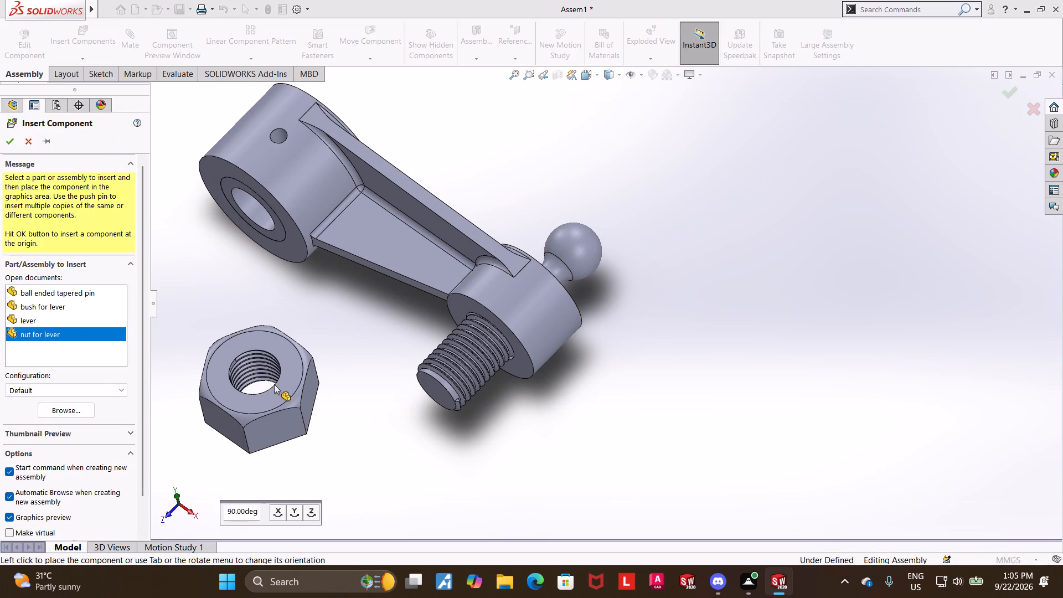
Add a concentric mate between the circular edge of the nut's threaded bore and the tapered pin's threaded end edge.
{"action": "middle_click_drag", "start_coordinate": [330, 425], "coordinate": [269, 243]}
{"action": "scroll", "coordinate": [271, 242], "scroll_direction": "down", "scroll_amount": 1}
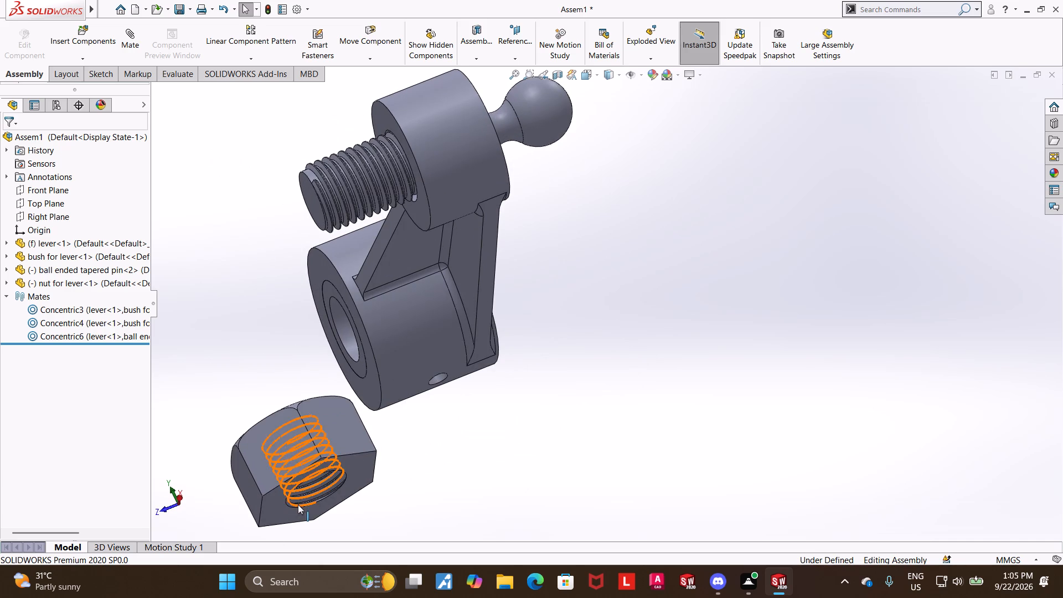
{"action": "scroll", "coordinate": [303, 507], "scroll_direction": "down", "scroll_amount": 7}
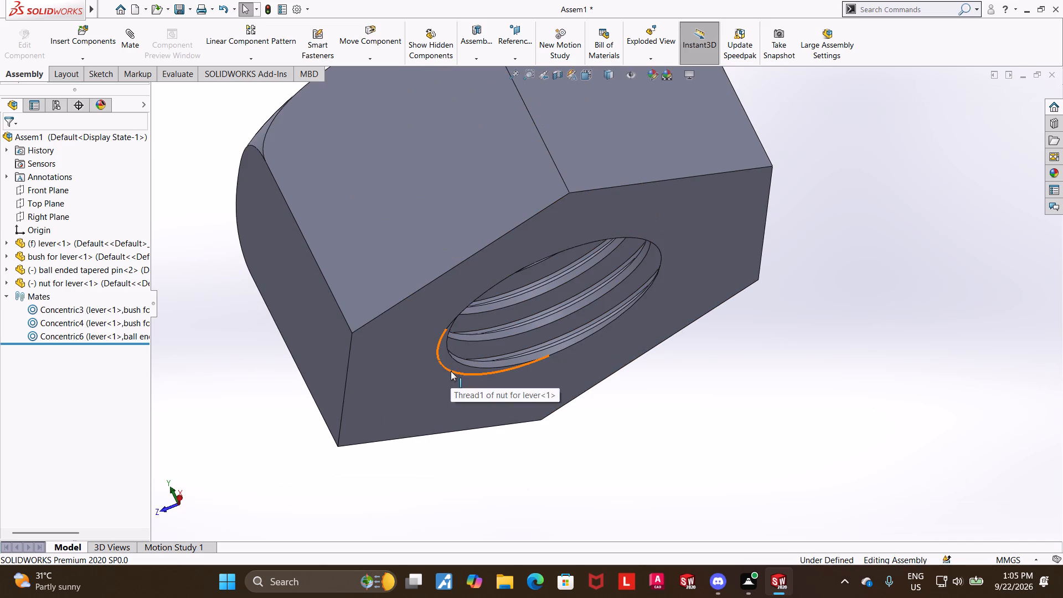
{"action": "left_click", "coordinate": [451, 371]}
{"action": "left_click", "coordinate": [584, 340]}
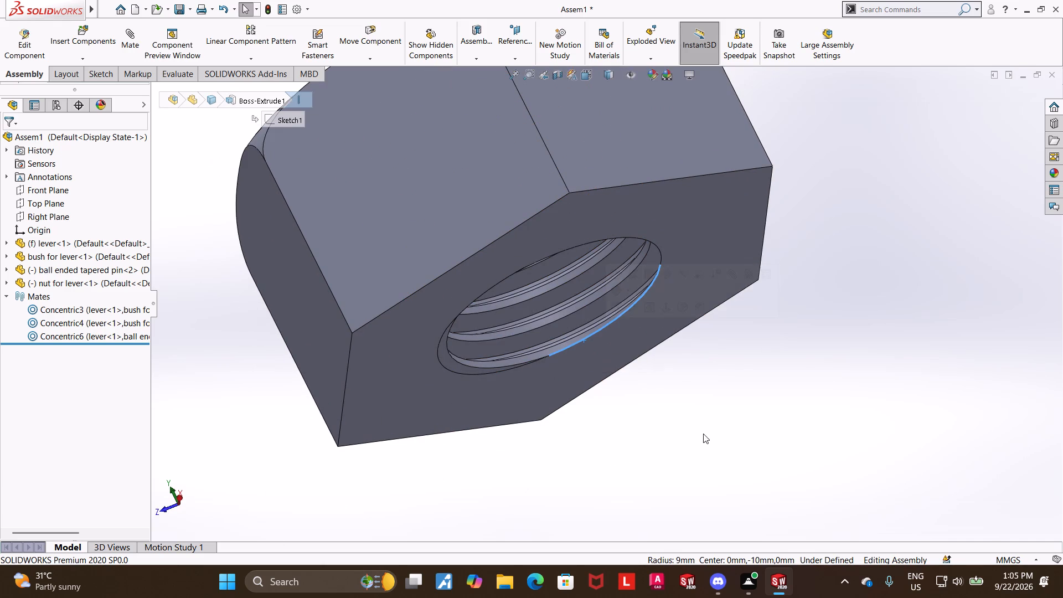
{"action": "left_click", "coordinate": [659, 255]}
{"action": "scroll", "coordinate": [730, 381], "scroll_direction": "up", "scroll_amount": 5}
{"action": "middle_click_drag", "start_coordinate": [699, 350], "coordinate": [777, 525]}
{"action": "left_click", "coordinate": [593, 325]}
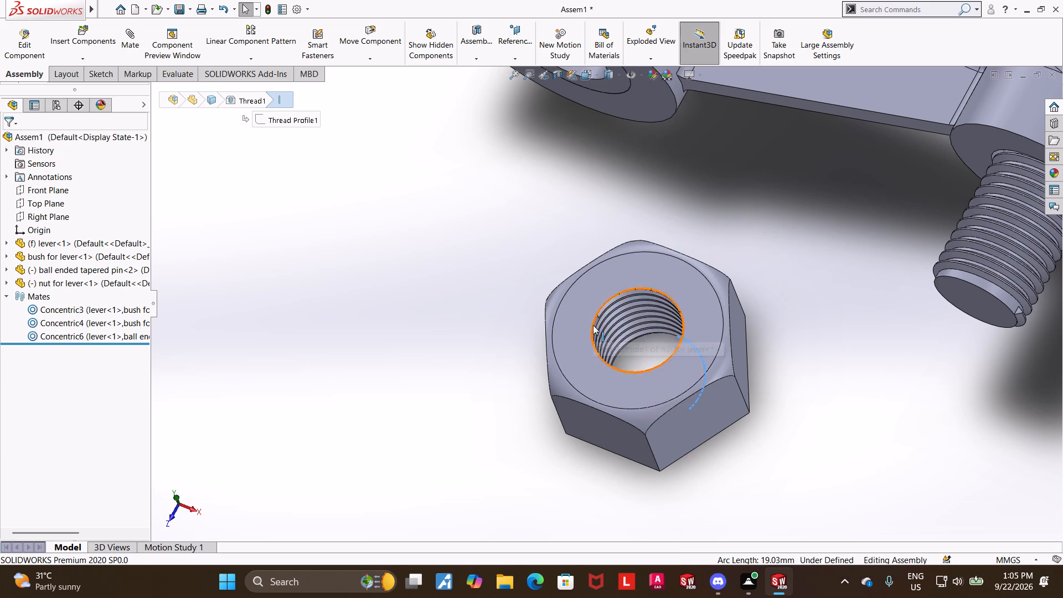
{"action": "scroll", "coordinate": [902, 347], "scroll_direction": "up", "scroll_amount": 3}
{"action": "left_click", "coordinate": [830, 299], "text": "ctrl"}
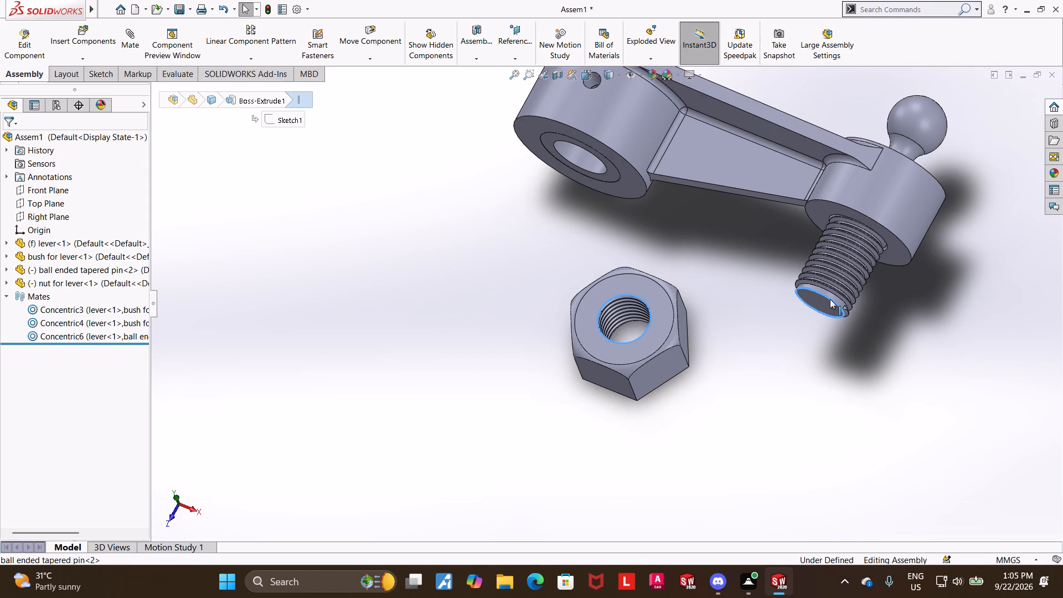
{"action": "left_click", "coordinate": [127, 33]}
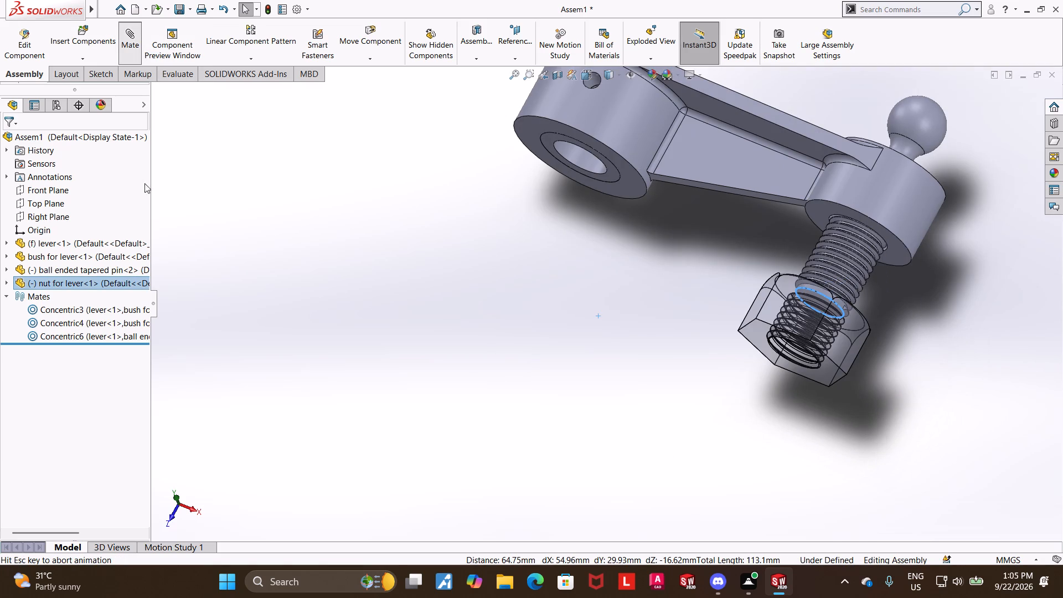
{"action": "left_click", "coordinate": [16, 355]}
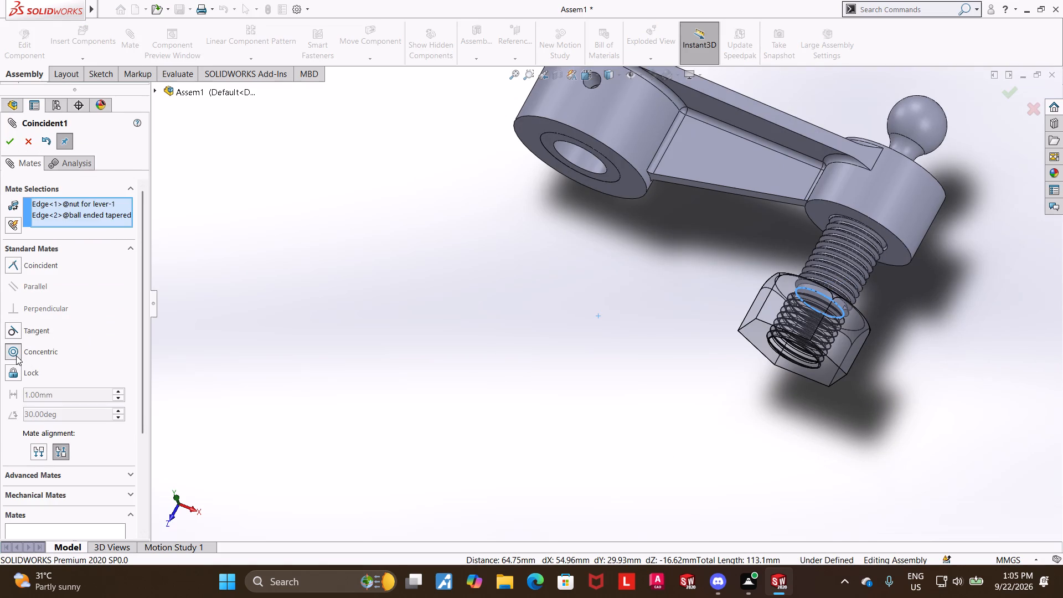
{"action": "left_click", "coordinate": [14, 146]}
{"action": "left_click", "coordinate": [425, 307]}
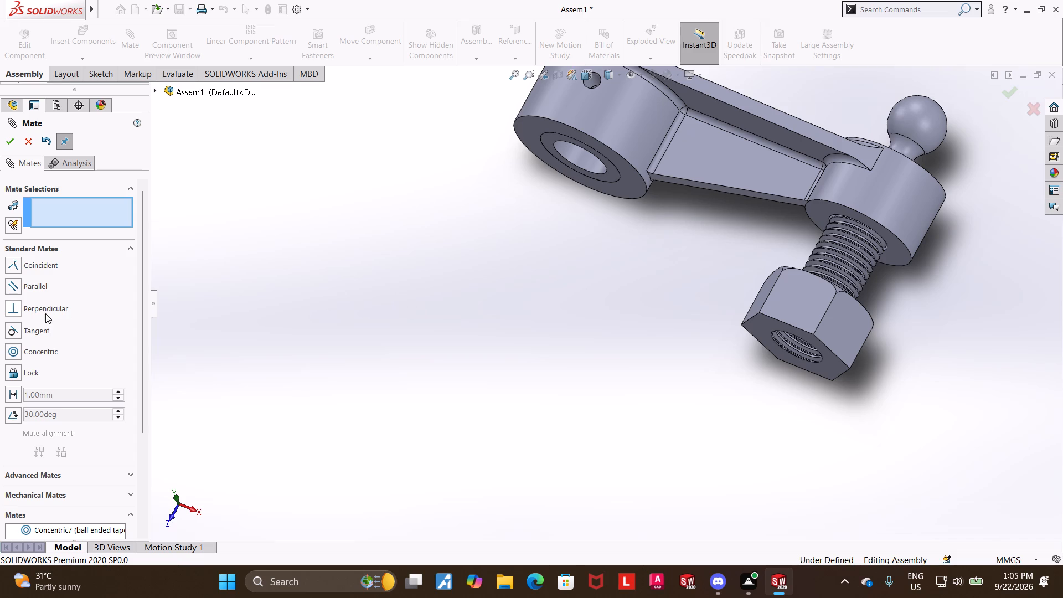
{"action": "scroll", "coordinate": [81, 343], "scroll_direction": "up", "scroll_amount": 1}
{"action": "scroll", "coordinate": [82, 349], "scroll_direction": "down", "scroll_amount": 3}
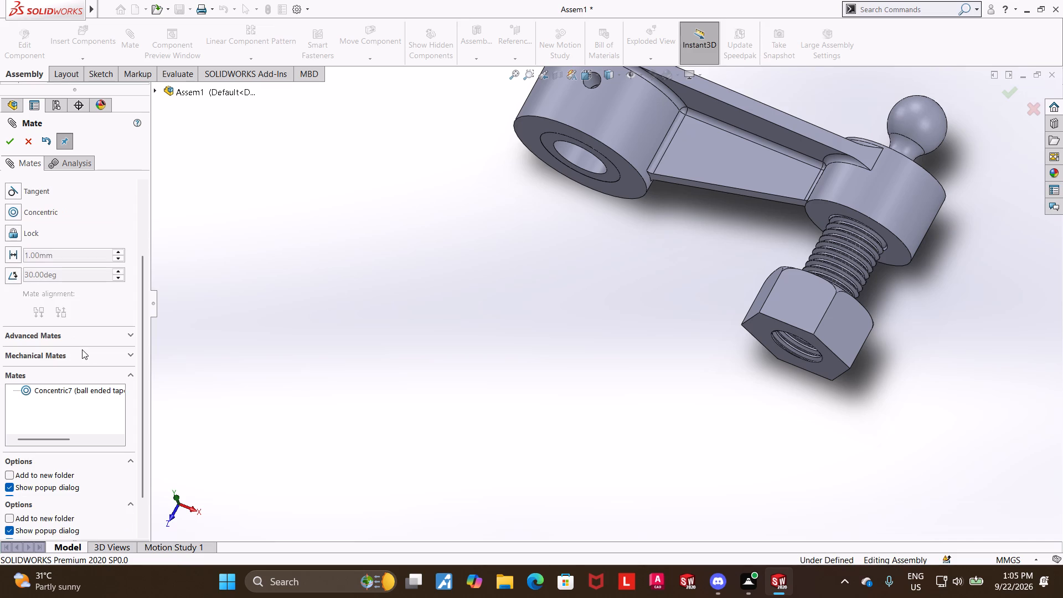
{"action": "scroll", "coordinate": [29, 194], "scroll_direction": "up", "scroll_amount": 2}
{"action": "left_click", "coordinate": [28, 148]}
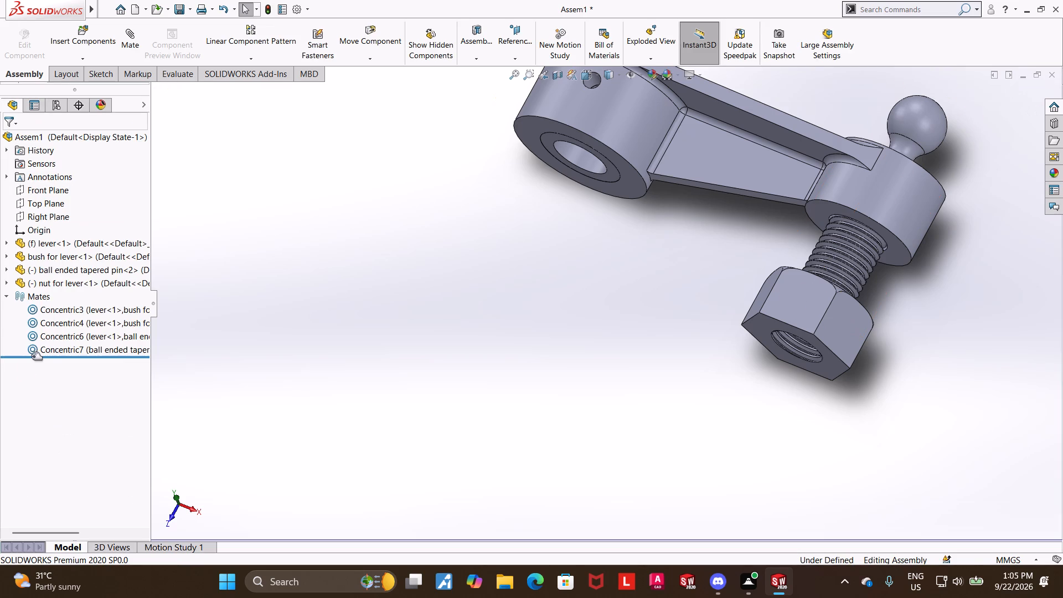
Edit the concentric mate between the nut and pin, switching its mate alignment to aligned.
{"action": "left_click", "coordinate": [43, 351]}
{"action": "left_click", "coordinate": [50, 321]}
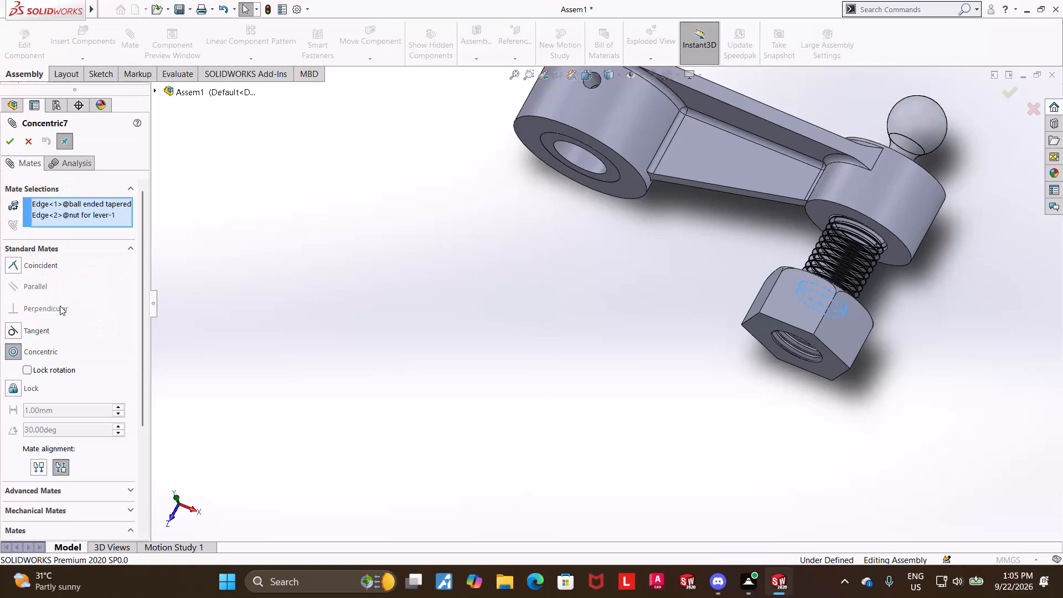
{"action": "left_click", "coordinate": [40, 466]}
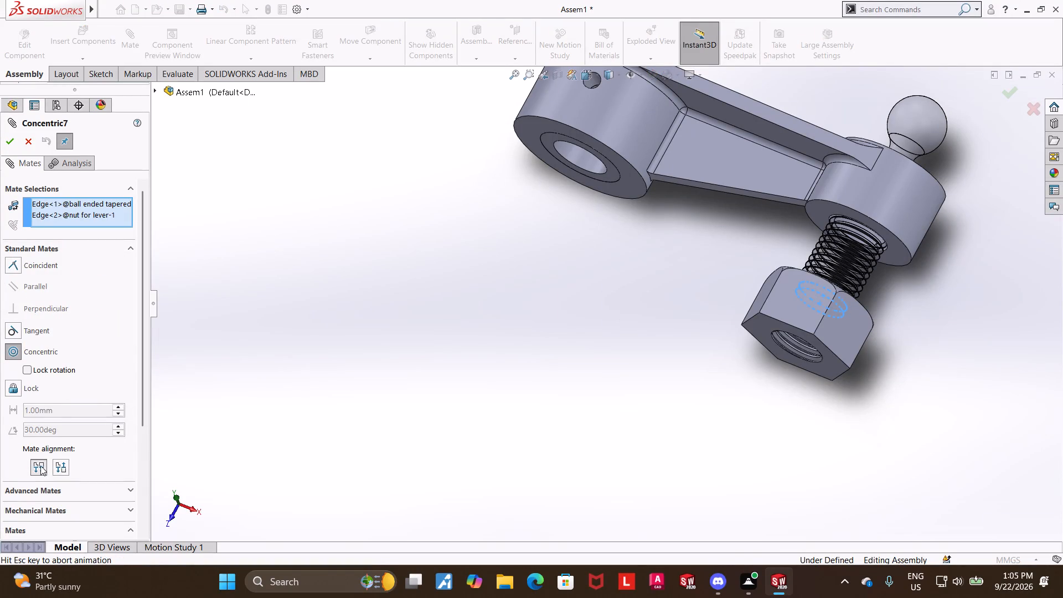
{"action": "left_click", "coordinate": [14, 147]}
Mate the nut's flat inner face coincident with the end face of the lever's small boss.
{"action": "left_click", "coordinate": [736, 333]}
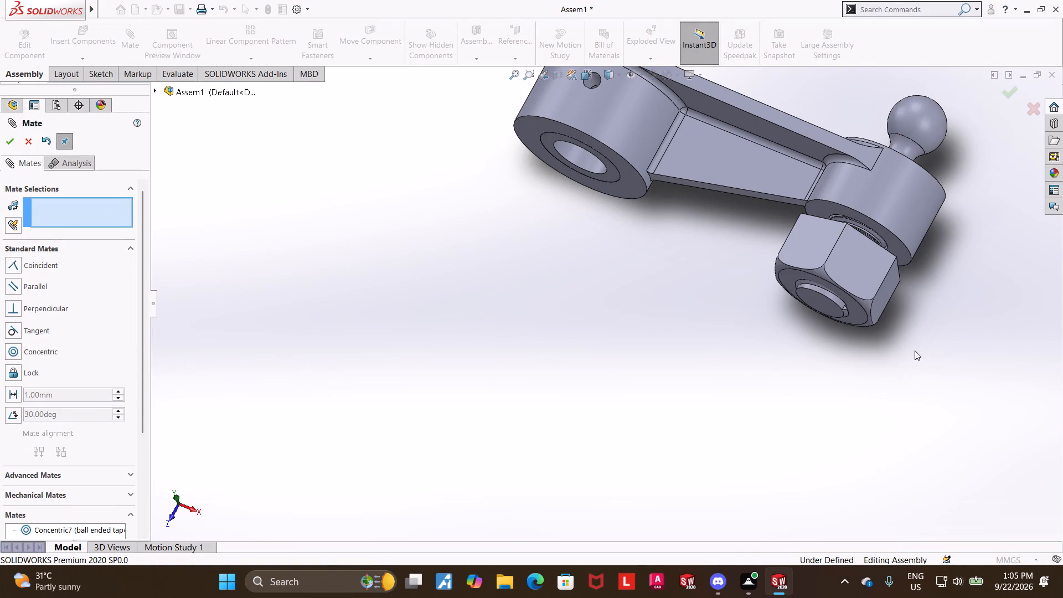
{"action": "scroll", "coordinate": [932, 257], "scroll_direction": "down", "scroll_amount": 2}
{"action": "scroll", "coordinate": [916, 256], "scroll_direction": "up", "scroll_amount": 3}
{"action": "middle_click_drag", "start_coordinate": [849, 251], "coordinate": [813, 319]}
{"action": "scroll", "coordinate": [812, 321], "scroll_direction": "down", "scroll_amount": 1}
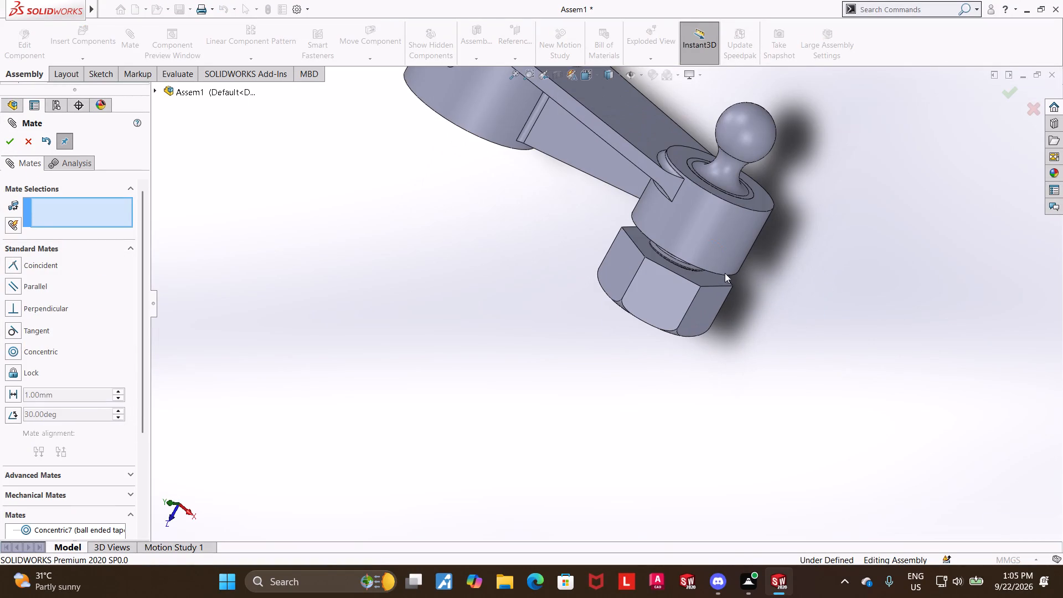
{"action": "left_click", "coordinate": [708, 281]}
{"action": "middle_click_drag", "start_coordinate": [792, 311], "coordinate": [824, 194]}
{"action": "scroll", "coordinate": [824, 192], "scroll_direction": "up", "scroll_amount": 1}
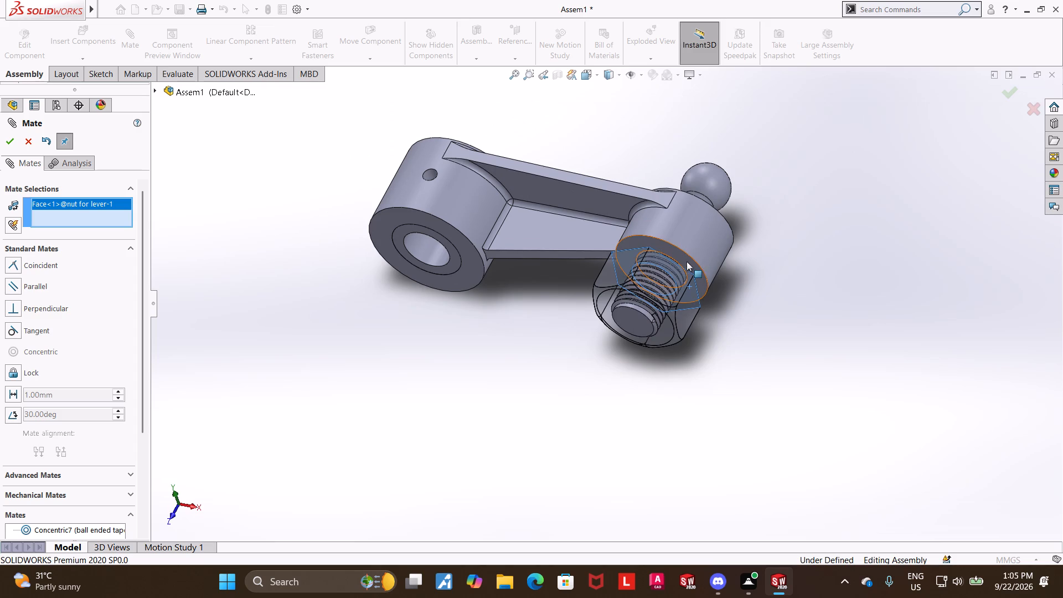
{"action": "left_click", "coordinate": [687, 261], "text": "ctrl"}
{"action": "left_click", "coordinate": [6, 147]}
{"action": "left_click", "coordinate": [757, 287]}
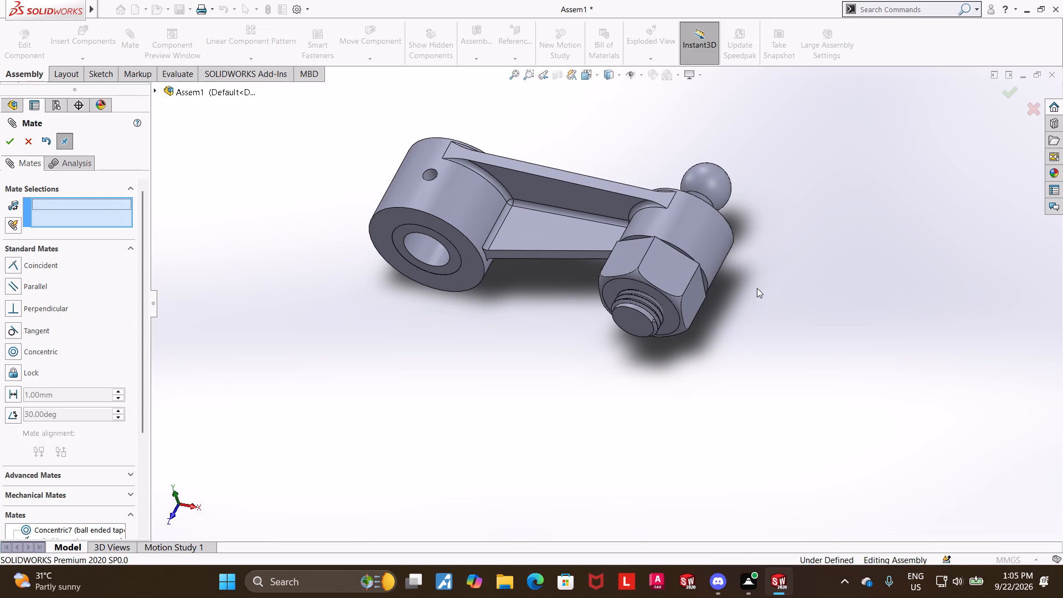
{"action": "scroll", "coordinate": [746, 283], "scroll_direction": "down", "scroll_amount": 2}
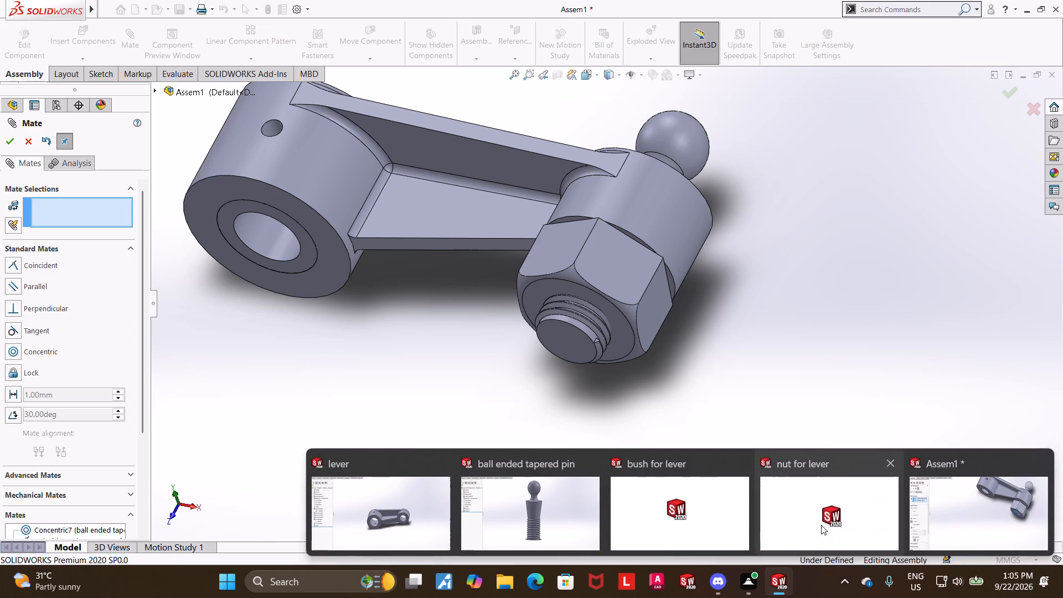
{"action": "left_click", "coordinate": [841, 503]}
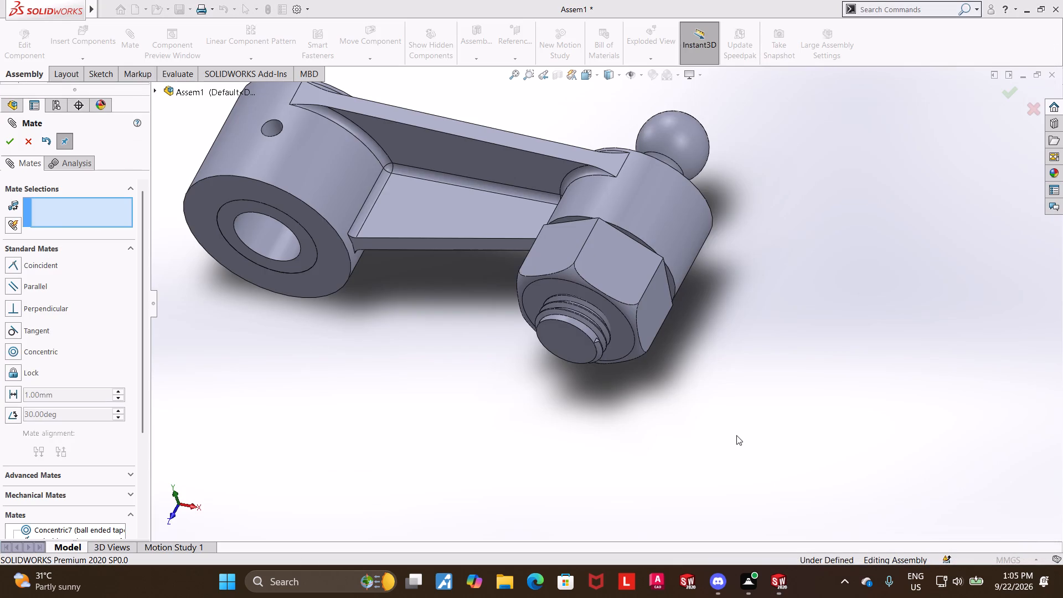
{"action": "left_click", "coordinate": [27, 143]}
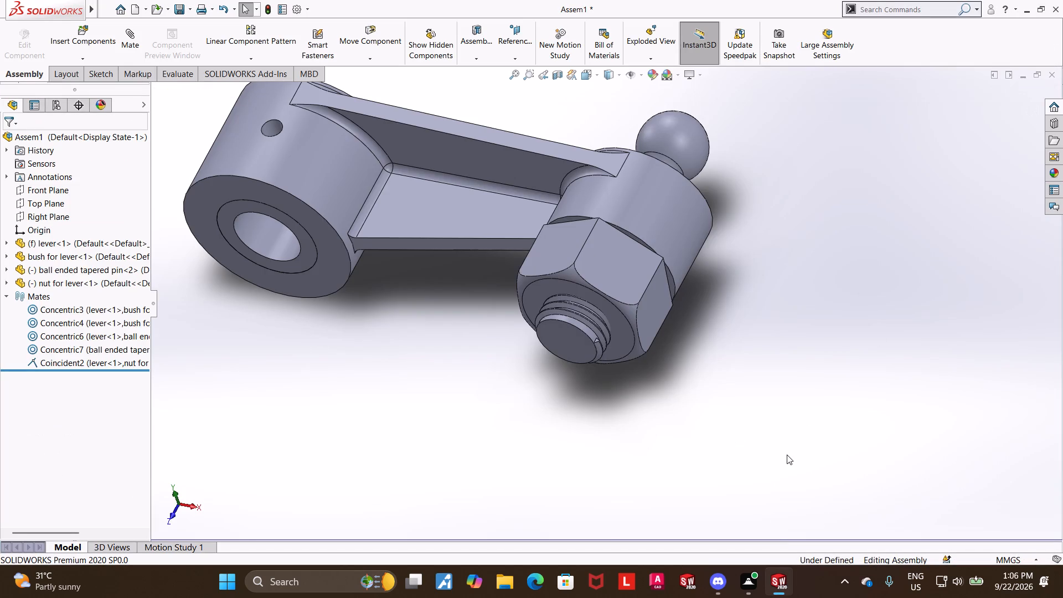
In the nut for lever part, set the hexagon's inscribed circle diameter to 25 mm in the base extrusion's sketch.
{"action": "left_click", "coordinate": [813, 520]}
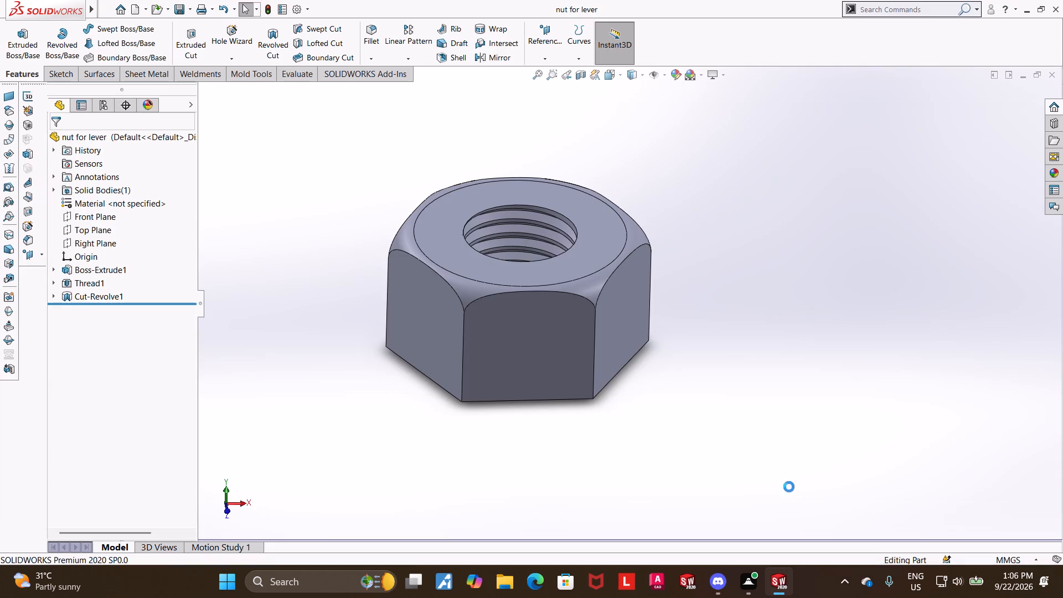
{"action": "scroll", "coordinate": [650, 263], "scroll_direction": "up", "scroll_amount": 1}
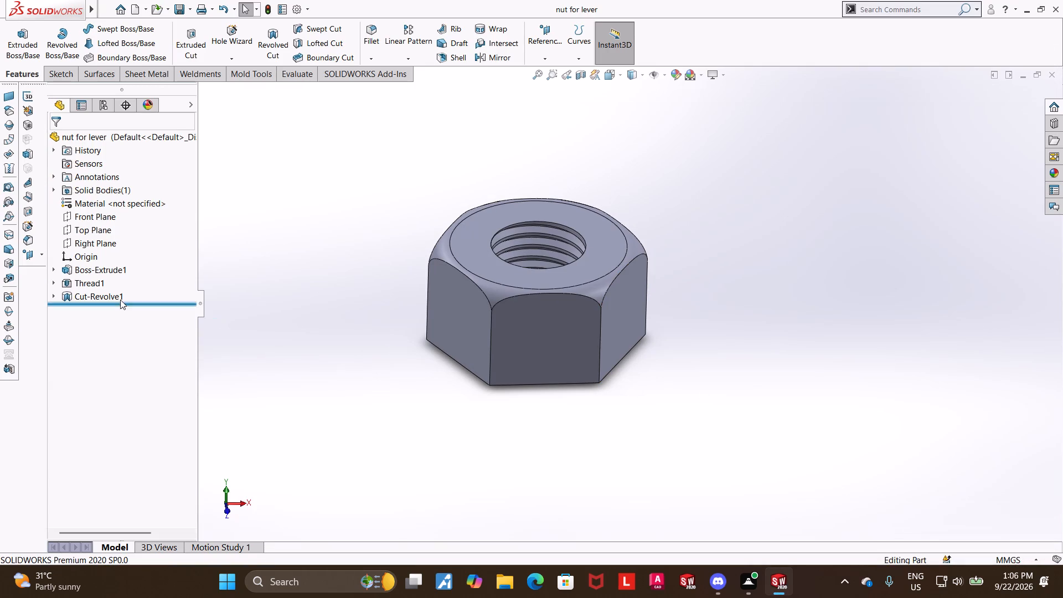
{"action": "left_click", "coordinate": [55, 268]}
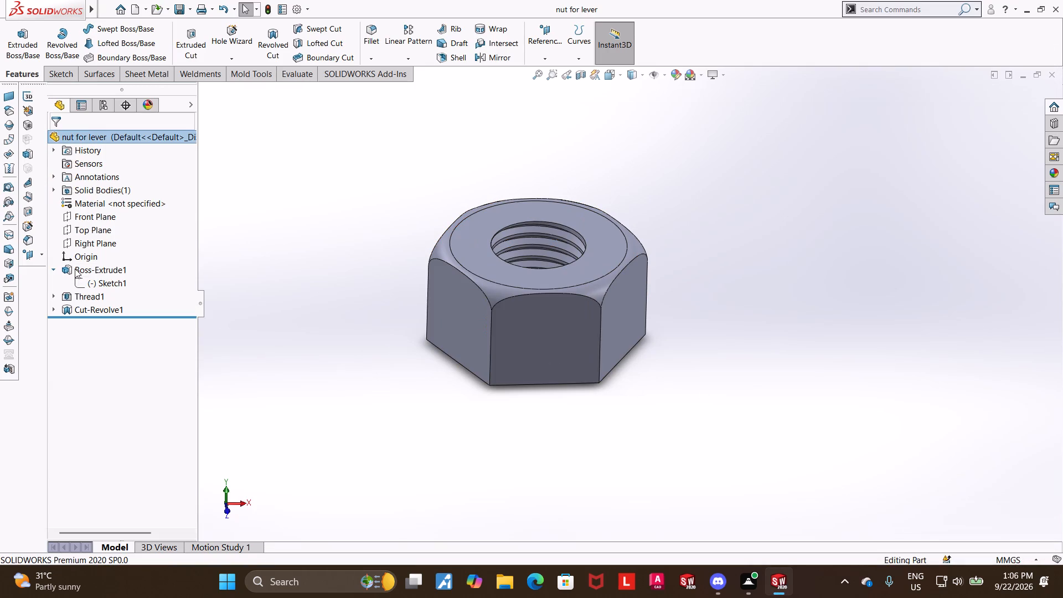
{"action": "left_click", "coordinate": [87, 272]}
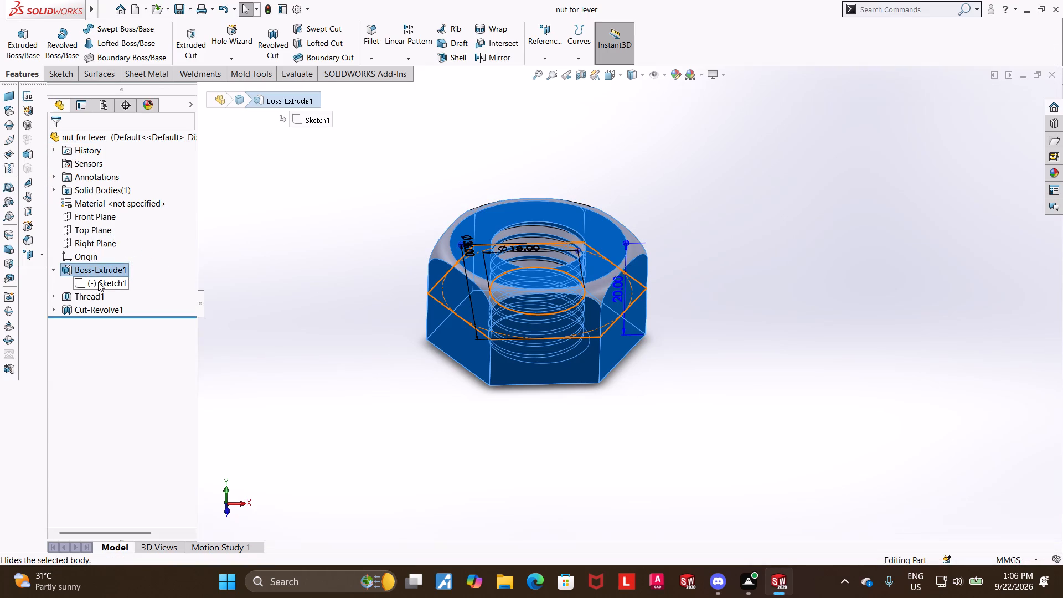
{"action": "left_click", "coordinate": [98, 282]}
{"action": "left_click", "coordinate": [113, 249]}
{"action": "left_click", "coordinate": [111, 271]}
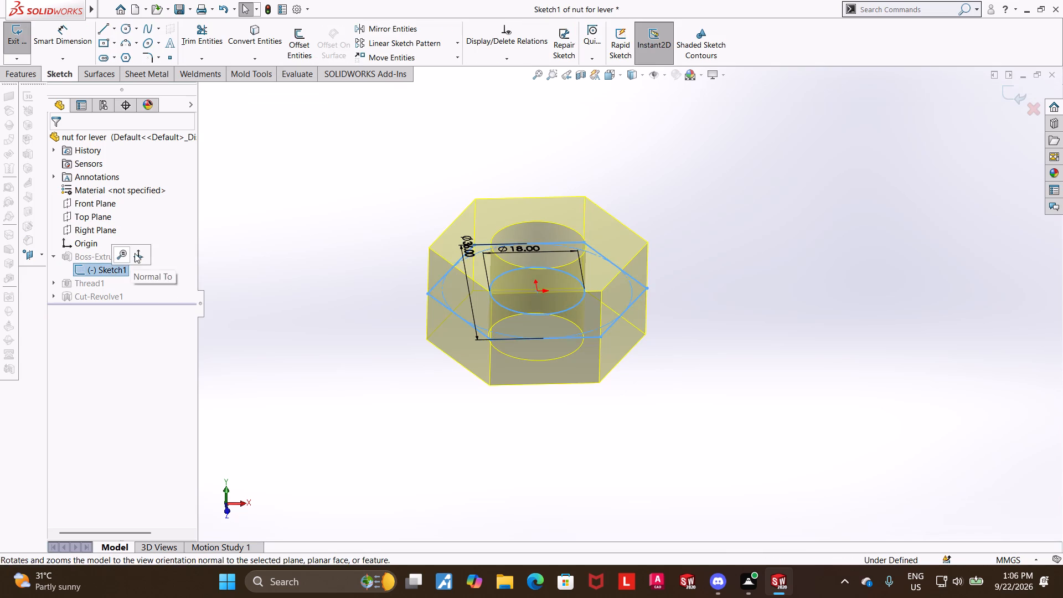
{"action": "left_click", "coordinate": [135, 253]}
{"action": "scroll", "coordinate": [913, 379], "scroll_direction": "up", "scroll_amount": 2}
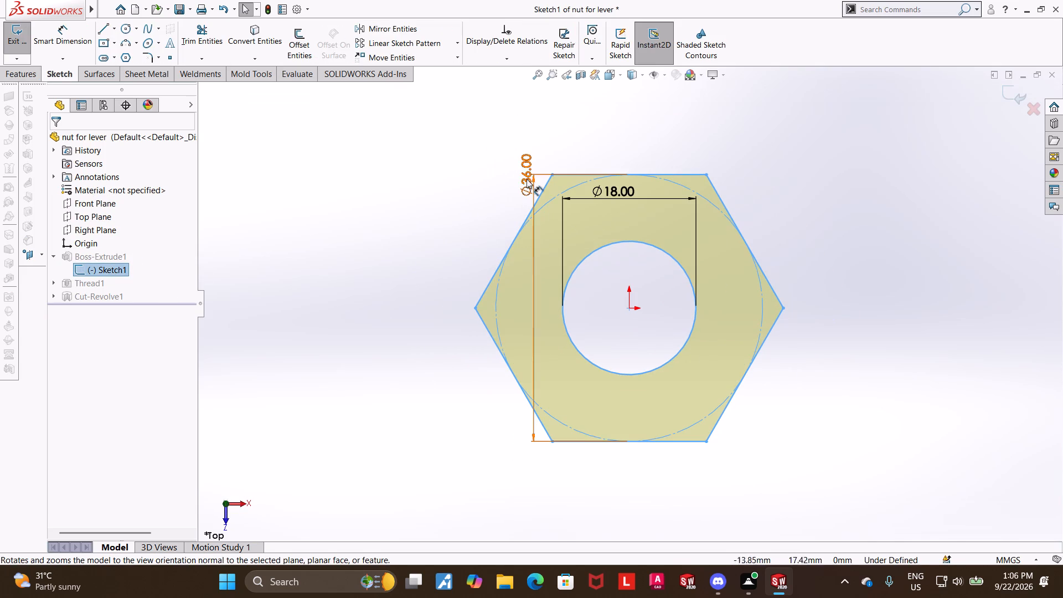
{"action": "double_click", "coordinate": [527, 179]}
{"action": "left_click_drag", "start_coordinate": [539, 178], "coordinate": [483, 176]}
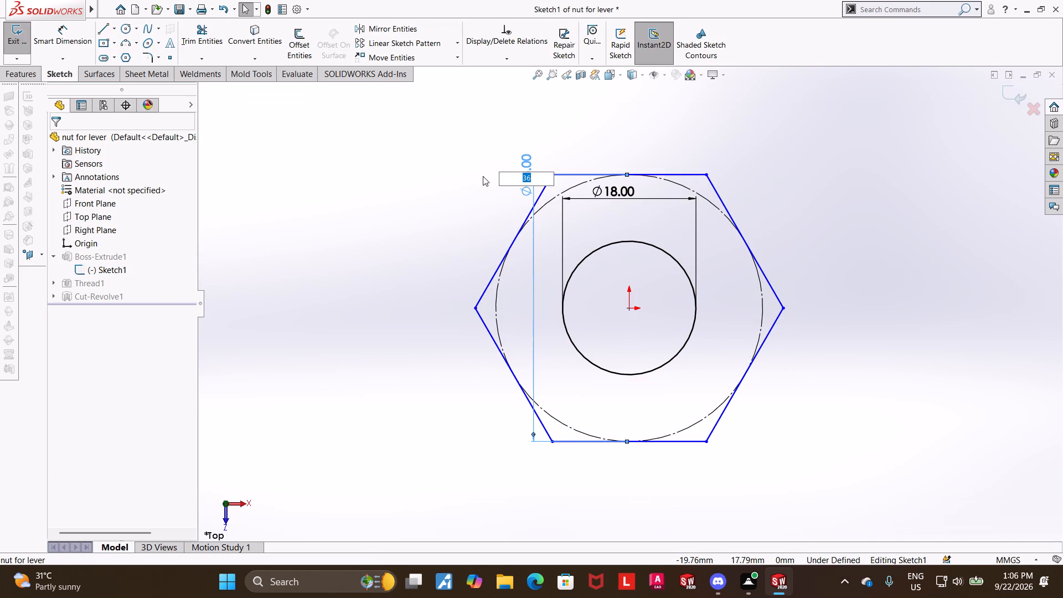
{"action": "type", "text": "20"}
{"action": "key", "text": "BackSpace"}
{"action": "key", "text": "5"}
{"action": "key", "text": "Return"}
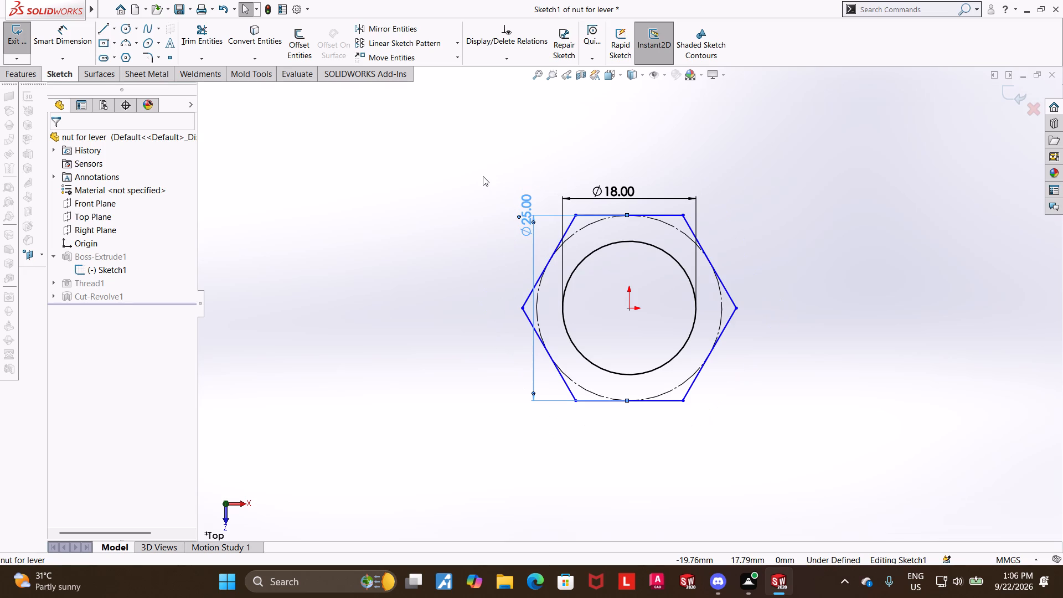
{"action": "double_click", "coordinate": [1012, 97]}
{"action": "left_click", "coordinate": [858, 211]}
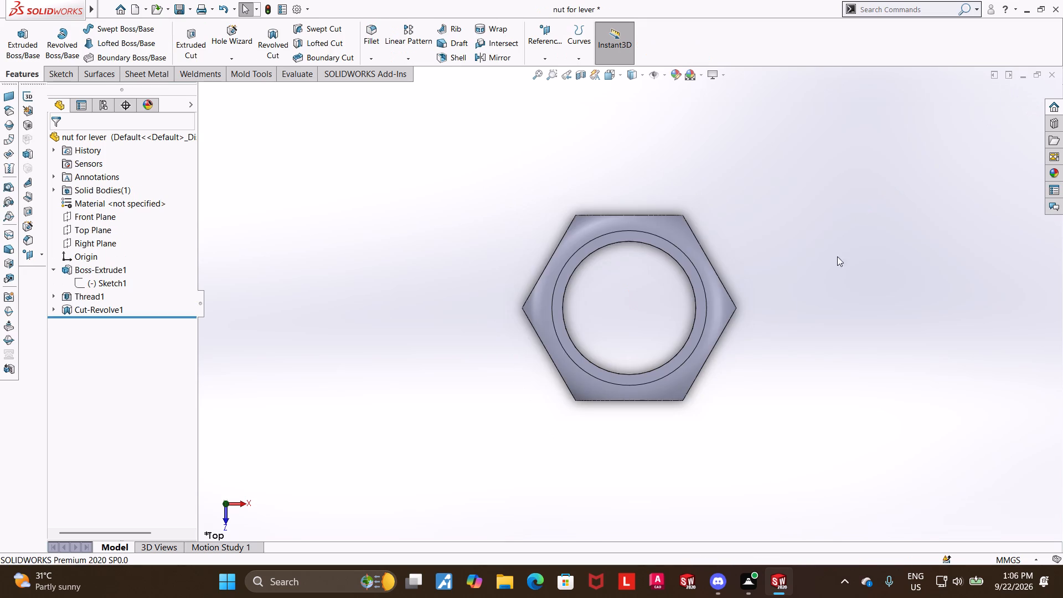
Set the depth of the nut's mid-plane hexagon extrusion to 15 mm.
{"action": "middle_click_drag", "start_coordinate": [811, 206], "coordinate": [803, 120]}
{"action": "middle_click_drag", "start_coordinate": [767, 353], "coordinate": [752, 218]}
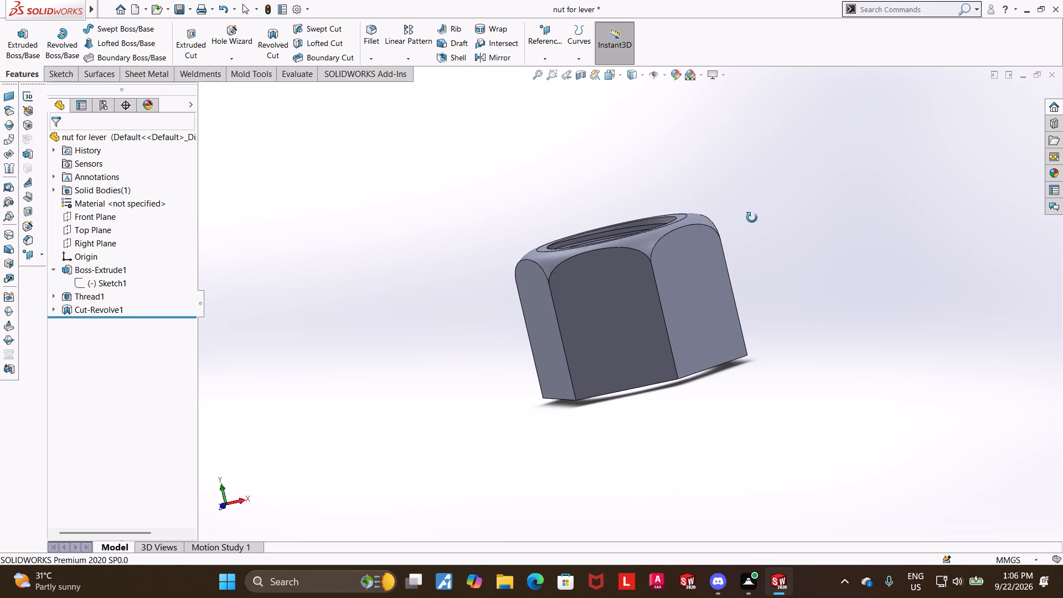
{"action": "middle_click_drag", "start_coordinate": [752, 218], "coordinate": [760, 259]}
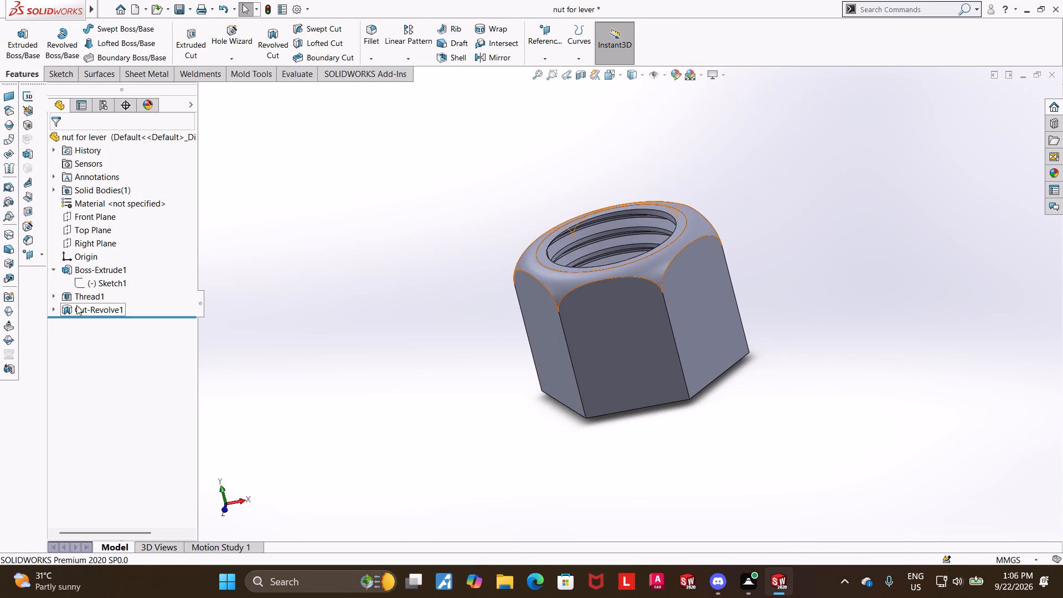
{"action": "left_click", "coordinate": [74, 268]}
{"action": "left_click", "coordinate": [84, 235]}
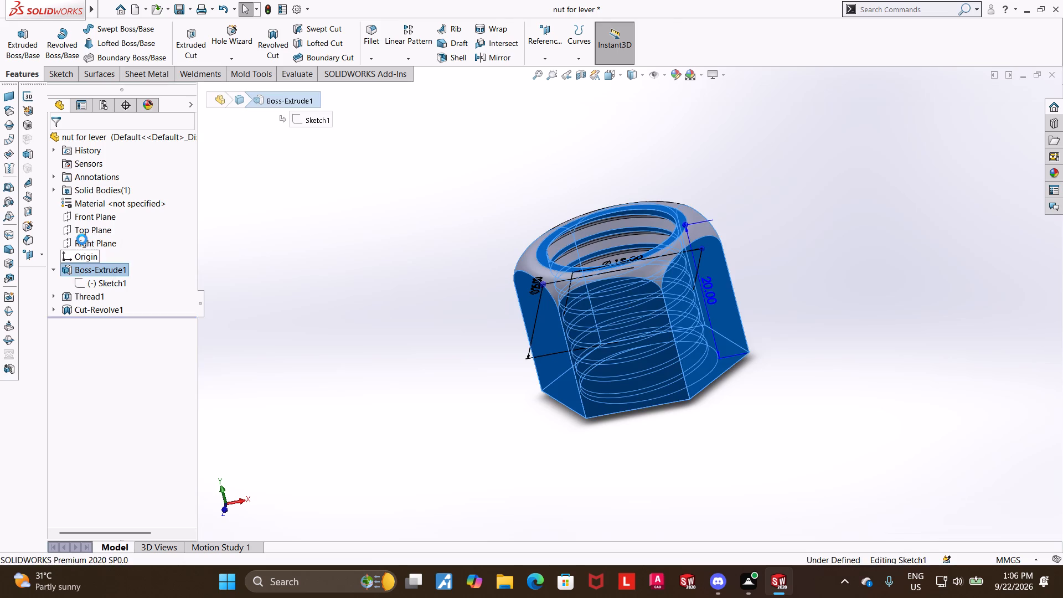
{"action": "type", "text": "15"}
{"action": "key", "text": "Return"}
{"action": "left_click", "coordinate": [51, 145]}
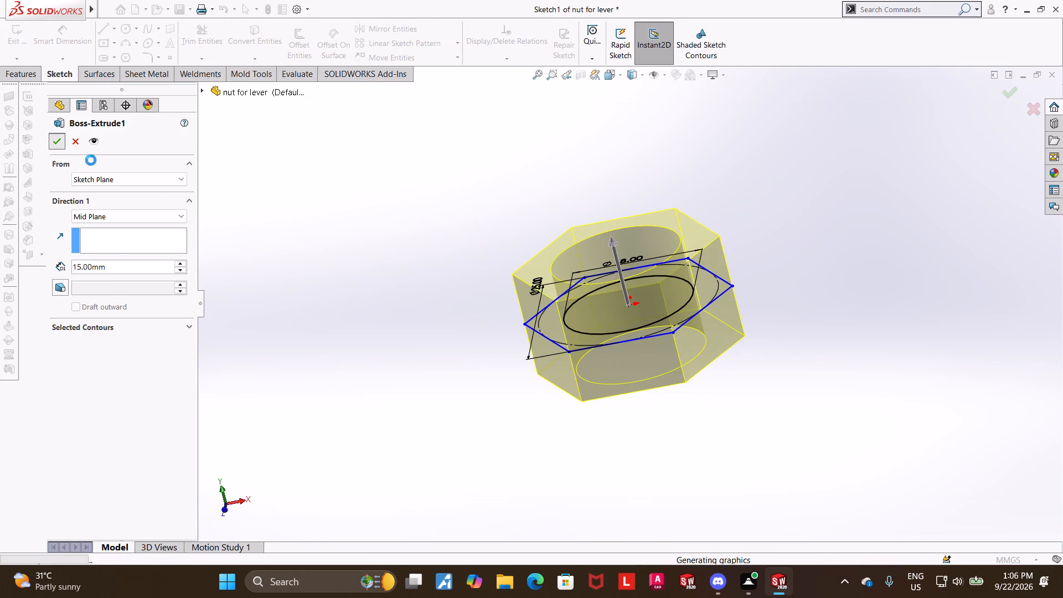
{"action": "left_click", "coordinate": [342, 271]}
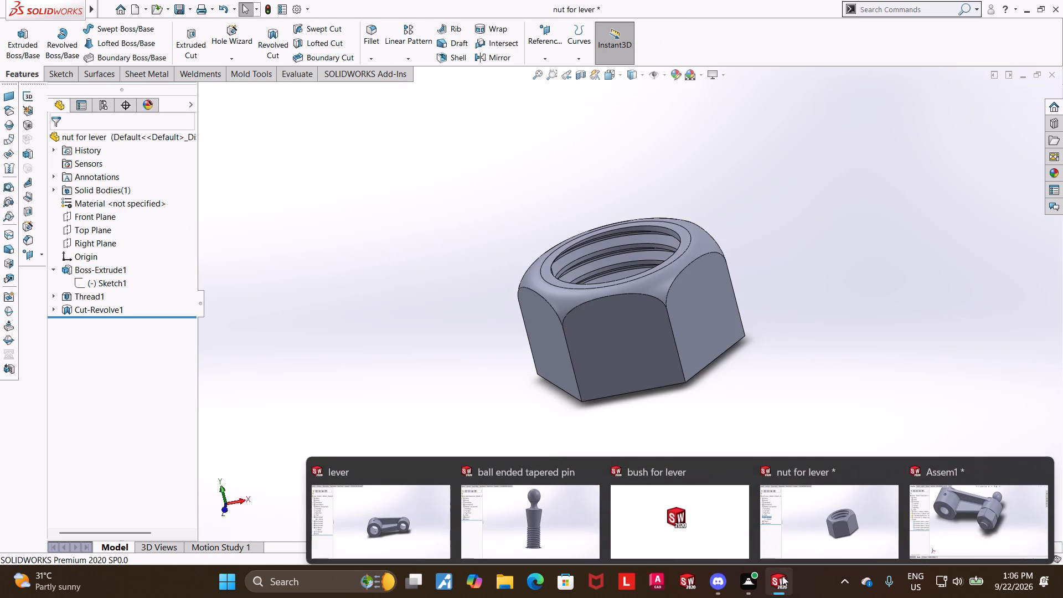
Rebuild the assembly with the resized nut and check how the nut seats against the lever's small boss.
{"action": "left_click", "coordinate": [993, 518]}
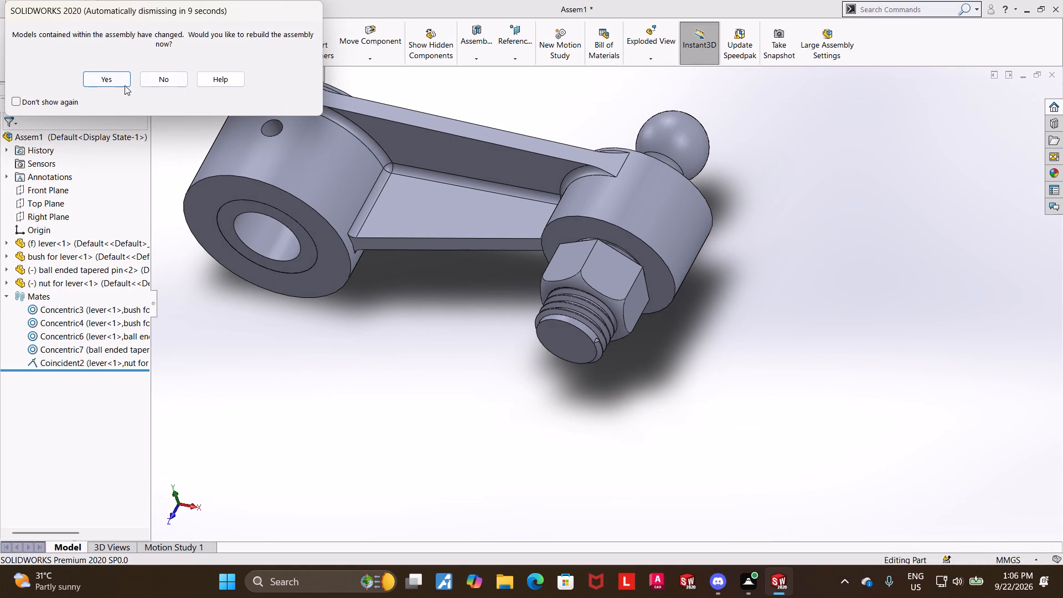
{"action": "left_click", "coordinate": [118, 77]}
{"action": "left_click", "coordinate": [752, 276]}
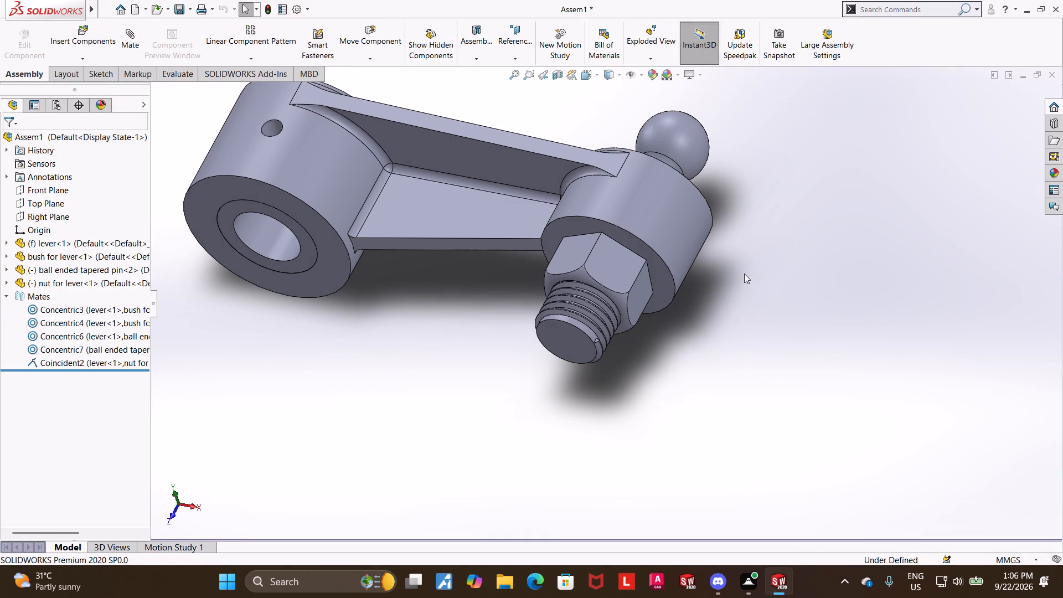
{"action": "middle_click_drag", "start_coordinate": [737, 306], "coordinate": [720, 346]}
{"action": "scroll", "coordinate": [719, 344], "scroll_direction": "up", "scroll_amount": 1}
{"action": "scroll", "coordinate": [644, 286], "scroll_direction": "down", "scroll_amount": 1}
{"action": "middle_click_drag", "start_coordinate": [711, 323], "coordinate": [714, 303]}
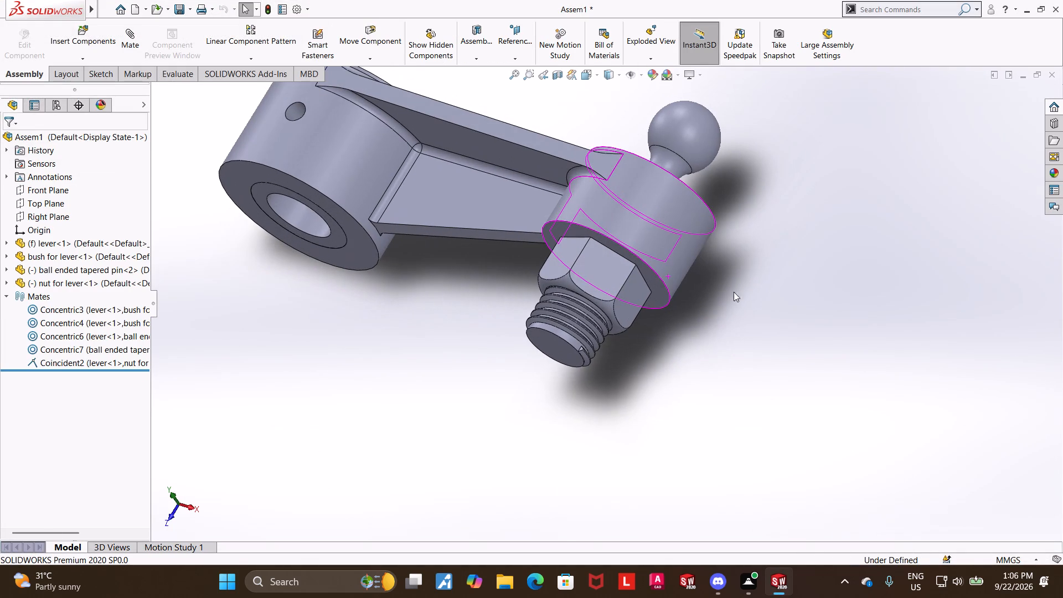
{"action": "middle_click_drag", "start_coordinate": [710, 297], "coordinate": [744, 332]}
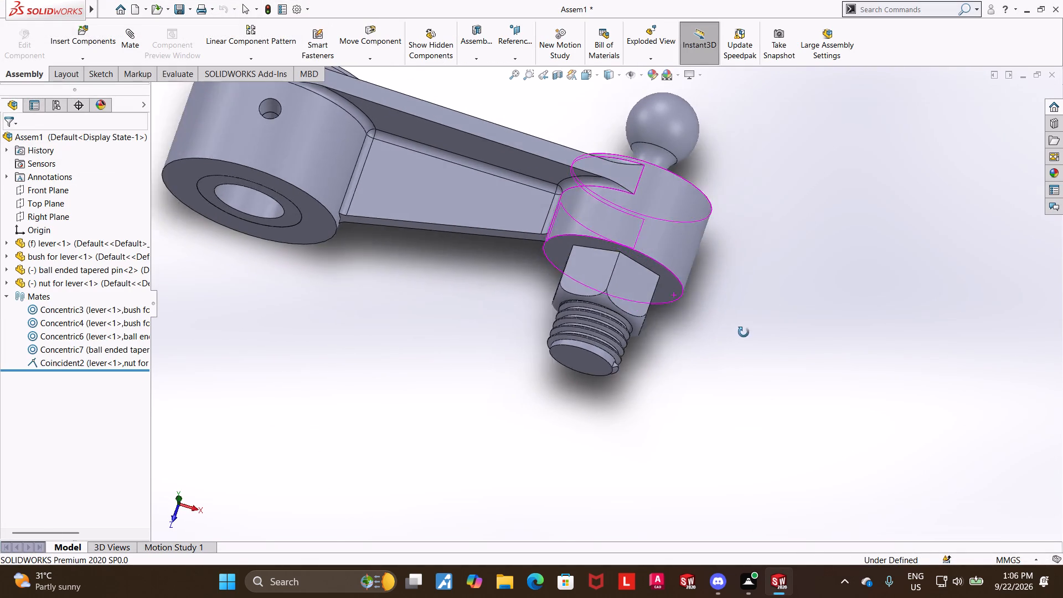
{"action": "middle_click_drag", "start_coordinate": [744, 332], "coordinate": [721, 307]}
In the nut for lever part, set the depth of the mid-plane hexagon extrusion to 10 mm.
{"action": "left_click", "coordinate": [865, 513]}
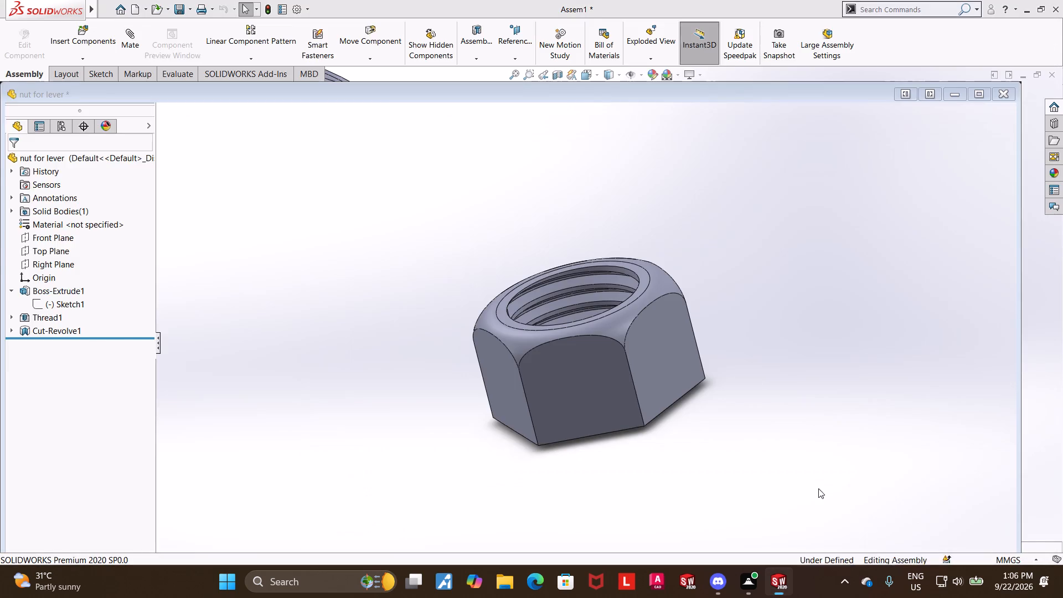
{"action": "left_click", "coordinate": [82, 268]}
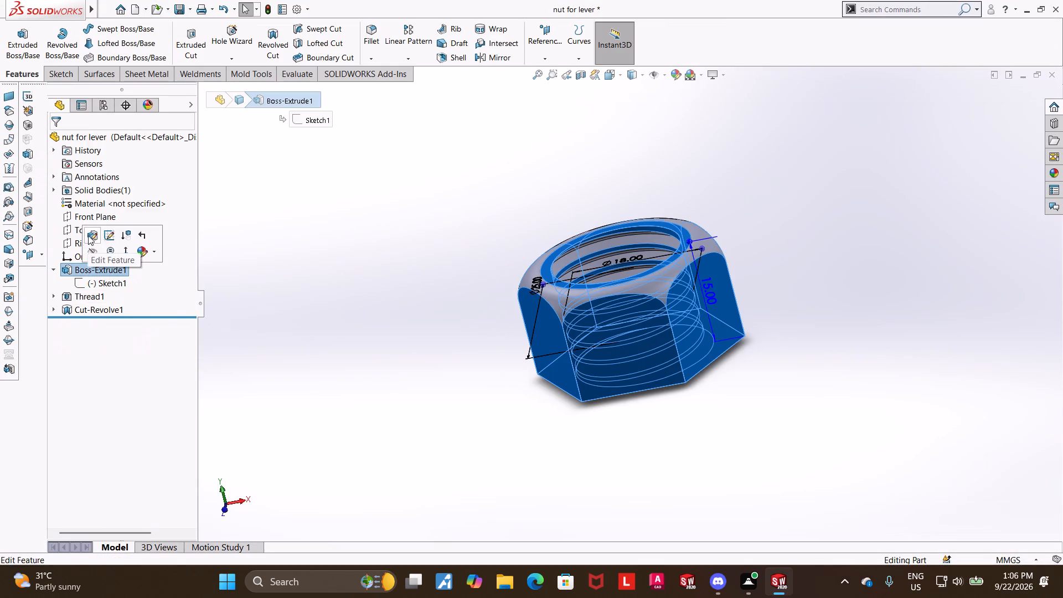
{"action": "left_click", "coordinate": [90, 233]}
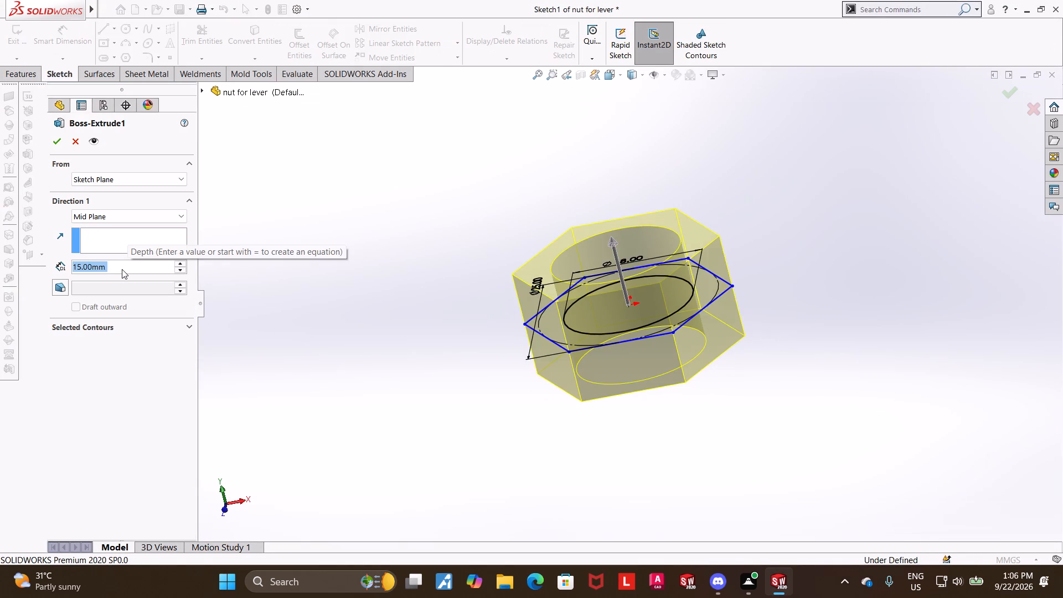
{"action": "middle_click_drag", "start_coordinate": [380, 297], "coordinate": [381, 377]}
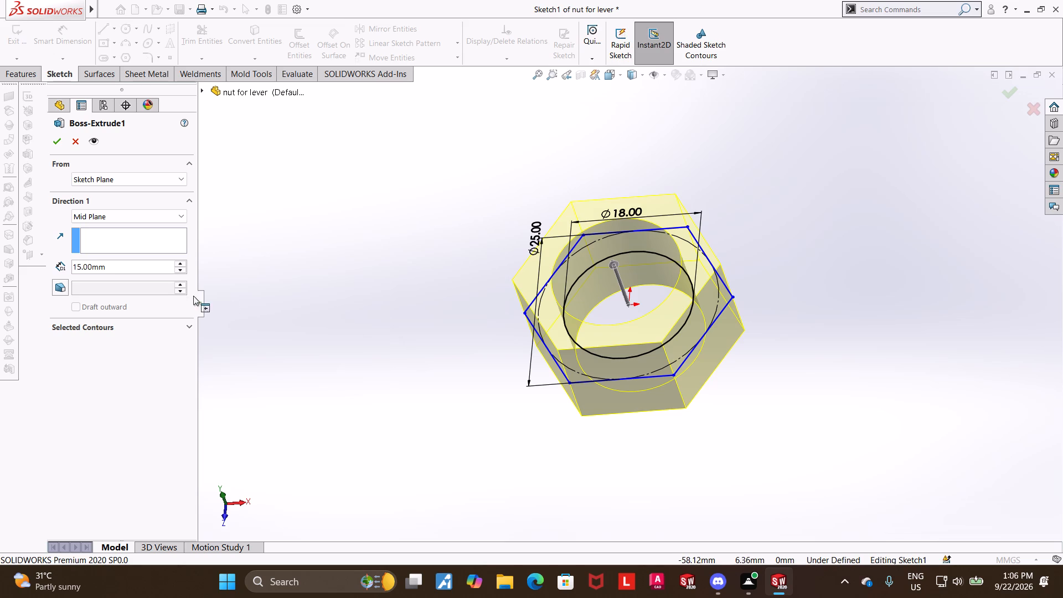
{"action": "left_click", "coordinate": [148, 270]}
{"action": "left_click_drag", "start_coordinate": [148, 270], "coordinate": [21, 272]}
{"action": "type", "text": "10"}
{"action": "key", "text": "Return"}
{"action": "left_click", "coordinate": [51, 142]}
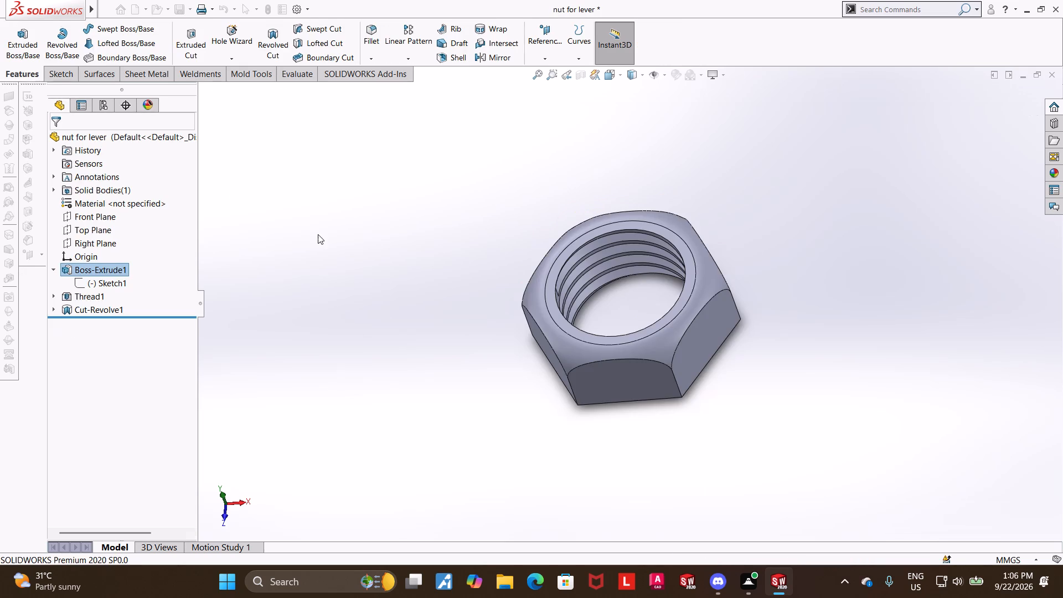
{"action": "left_click", "coordinate": [318, 234]}
{"action": "middle_click_drag", "start_coordinate": [336, 229], "coordinate": [336, 118]}
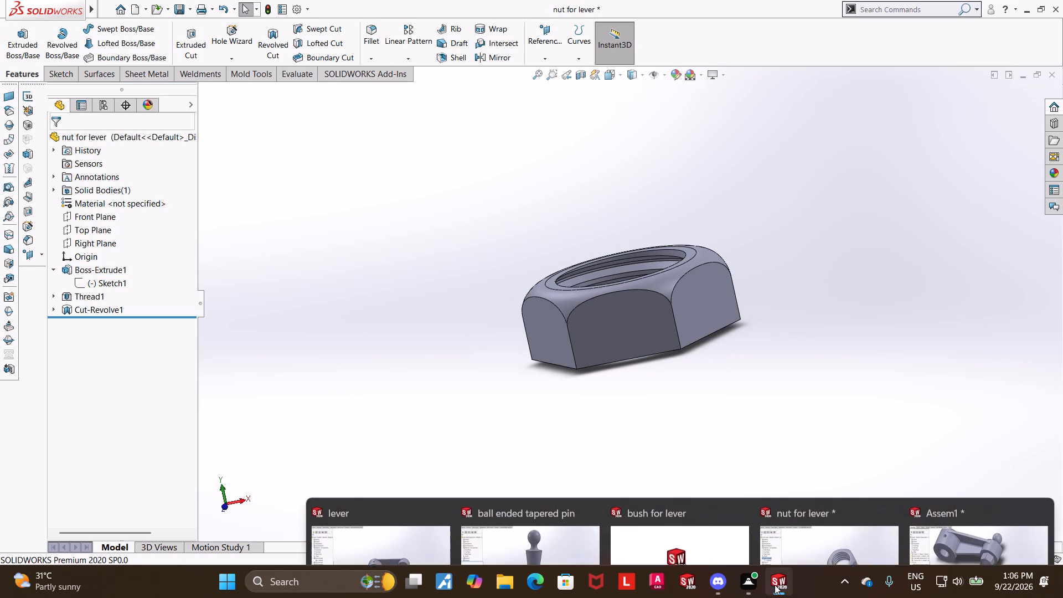
Return to the assembly and rebuild it with the thinner nut.
{"action": "left_click", "coordinate": [951, 505]}
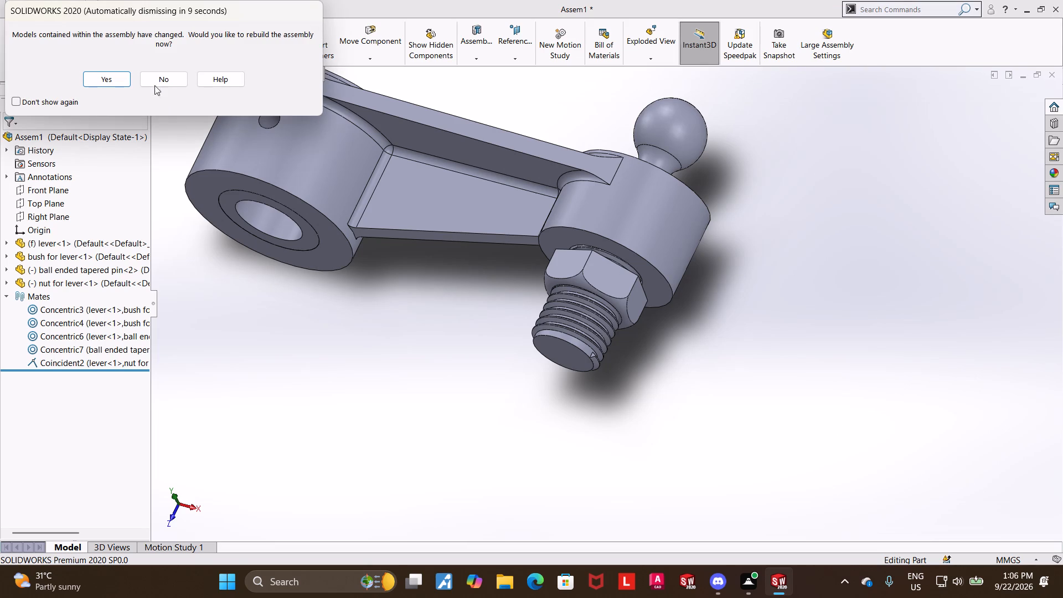
{"action": "left_click", "coordinate": [111, 81]}
{"action": "left_click", "coordinate": [841, 303]}
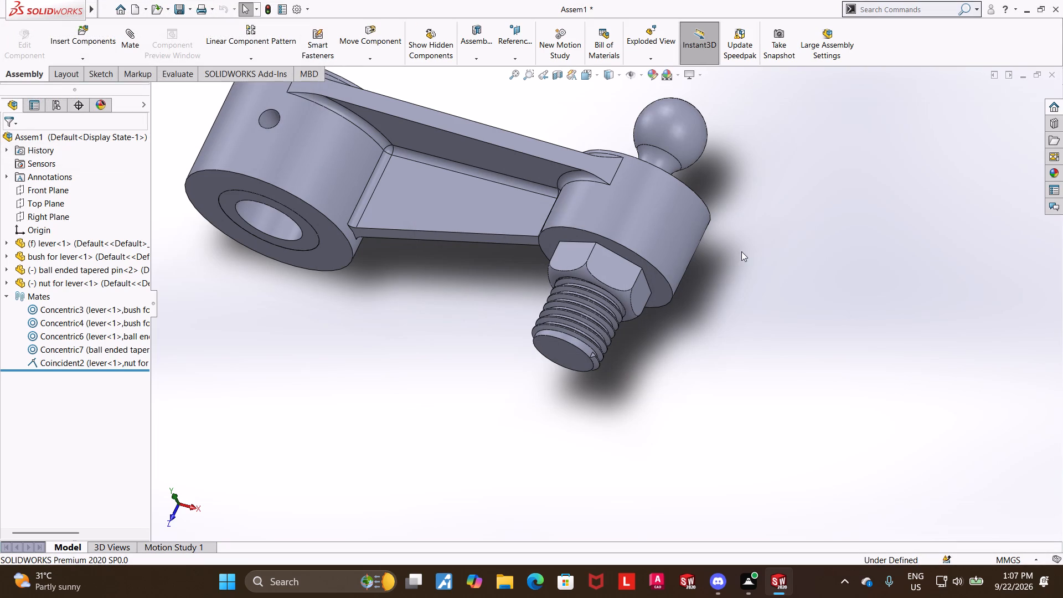
{"action": "scroll", "coordinate": [741, 264], "scroll_direction": "up", "scroll_amount": 1}
{"action": "middle_click_drag", "start_coordinate": [739, 293], "coordinate": [760, 205]}
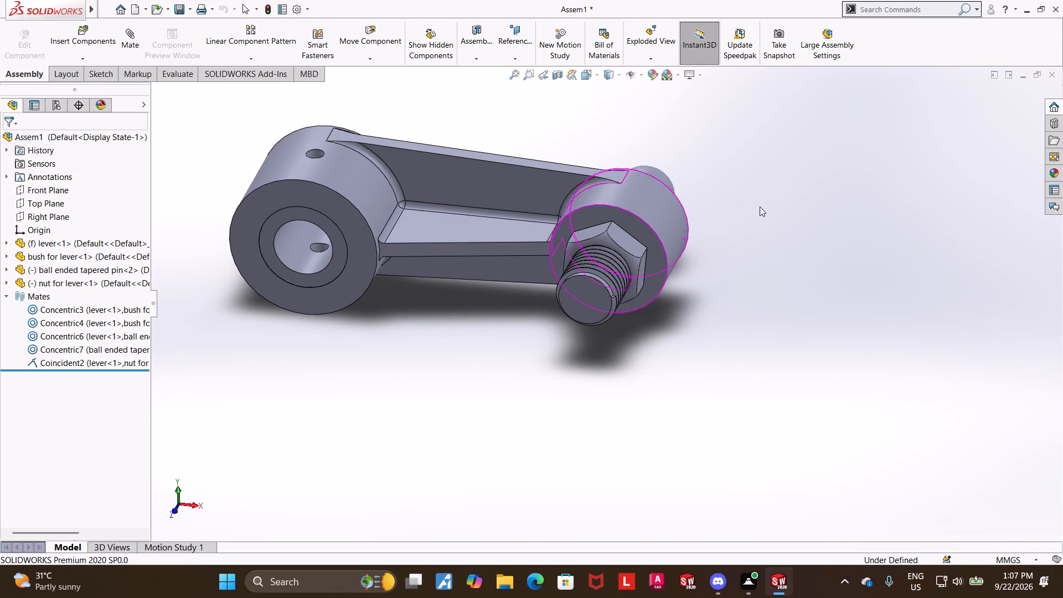
{"action": "scroll", "coordinate": [721, 191], "scroll_direction": "down", "scroll_amount": 1}
{"action": "scroll", "coordinate": [577, 209], "scroll_direction": "up", "scroll_amount": 2}
{"action": "scroll", "coordinate": [474, 206], "scroll_direction": "down", "scroll_amount": 2}
{"action": "middle_click_drag", "start_coordinate": [535, 157], "coordinate": [528, 168]}
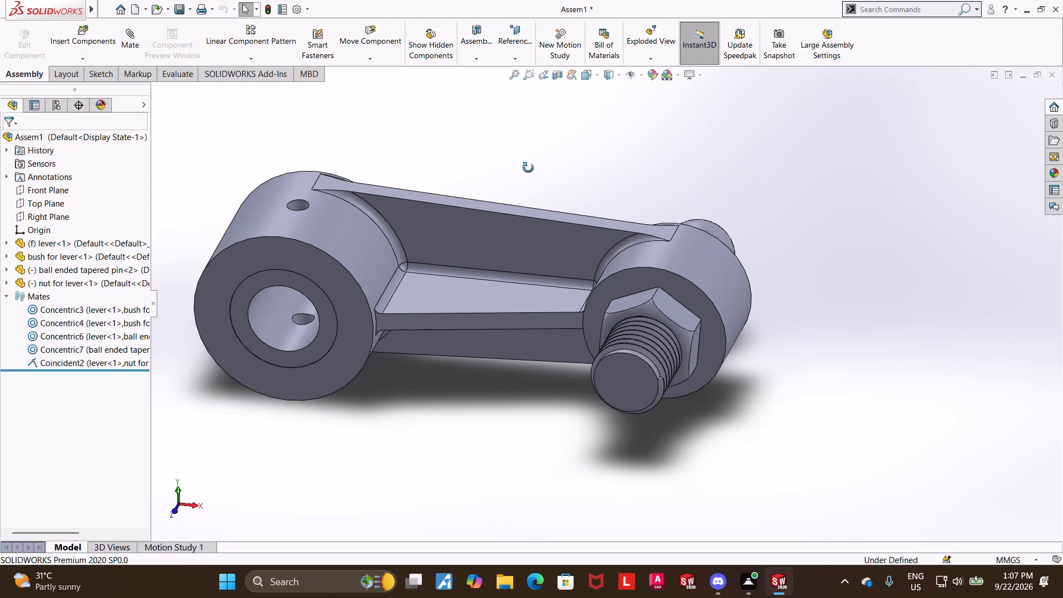
{"action": "middle_click_drag", "start_coordinate": [528, 168], "coordinate": [519, 231]}
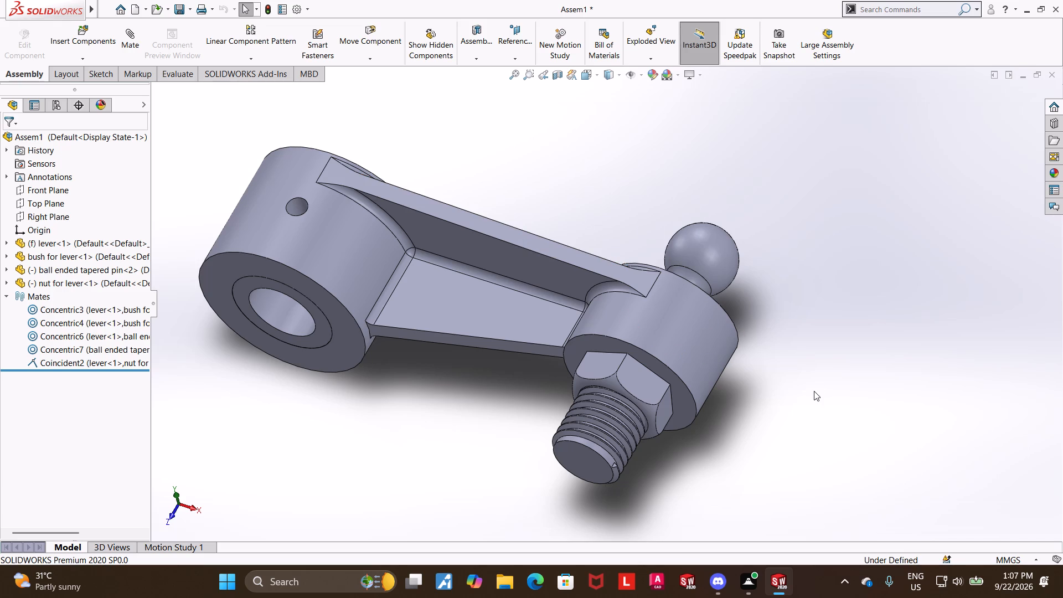
Slide the ball ended tapered pin along its axis until its shoulder sits nearly flush with the lever's small boss face.
{"action": "scroll", "coordinate": [813, 391], "scroll_direction": "up", "scroll_amount": 2}
{"action": "middle_click_drag", "start_coordinate": [734, 376], "coordinate": [674, 444]}
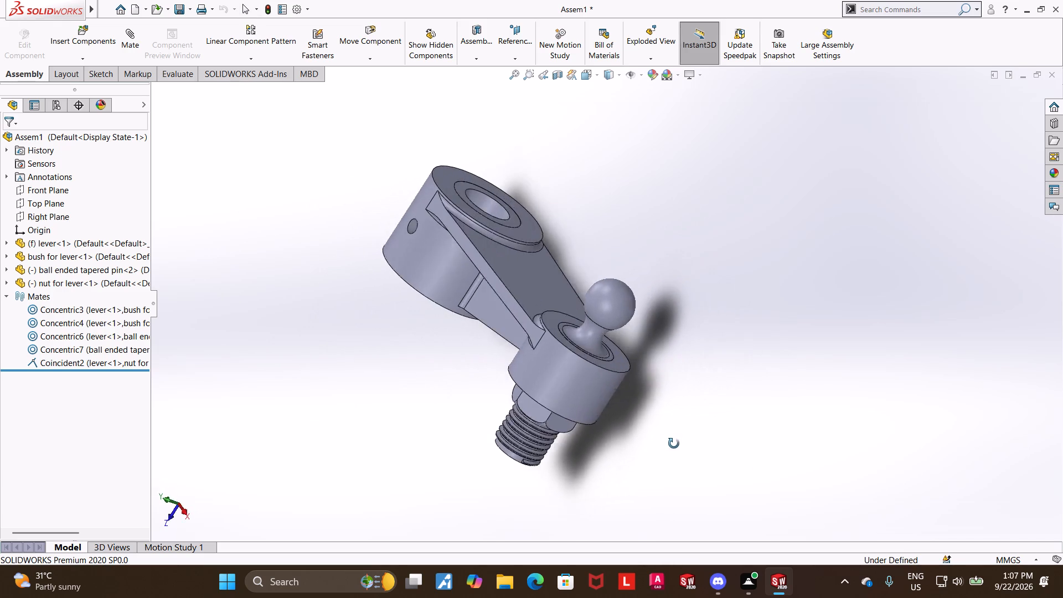
{"action": "middle_click_drag", "start_coordinate": [674, 444], "coordinate": [666, 450]}
{"action": "scroll", "coordinate": [667, 449], "scroll_direction": "down", "scroll_amount": 1}
{"action": "scroll", "coordinate": [561, 309], "scroll_direction": "down", "scroll_amount": 1}
{"action": "left_click_drag", "start_coordinate": [554, 314], "coordinate": [584, 273]}
{"action": "left_click_drag", "start_coordinate": [585, 272], "coordinate": [574, 281]}
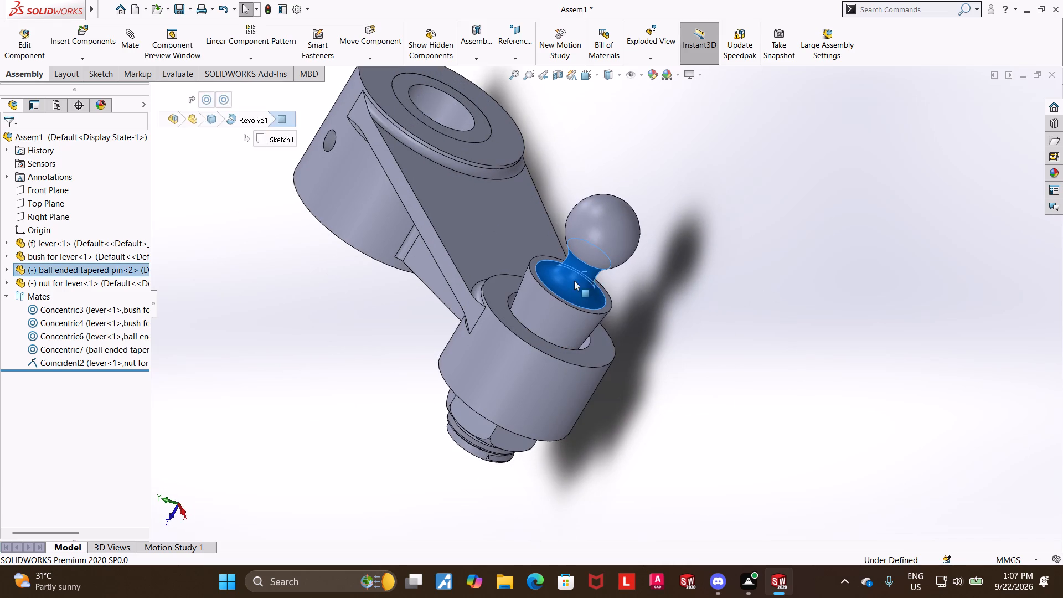
{"action": "left_click_drag", "start_coordinate": [574, 281], "coordinate": [550, 305]}
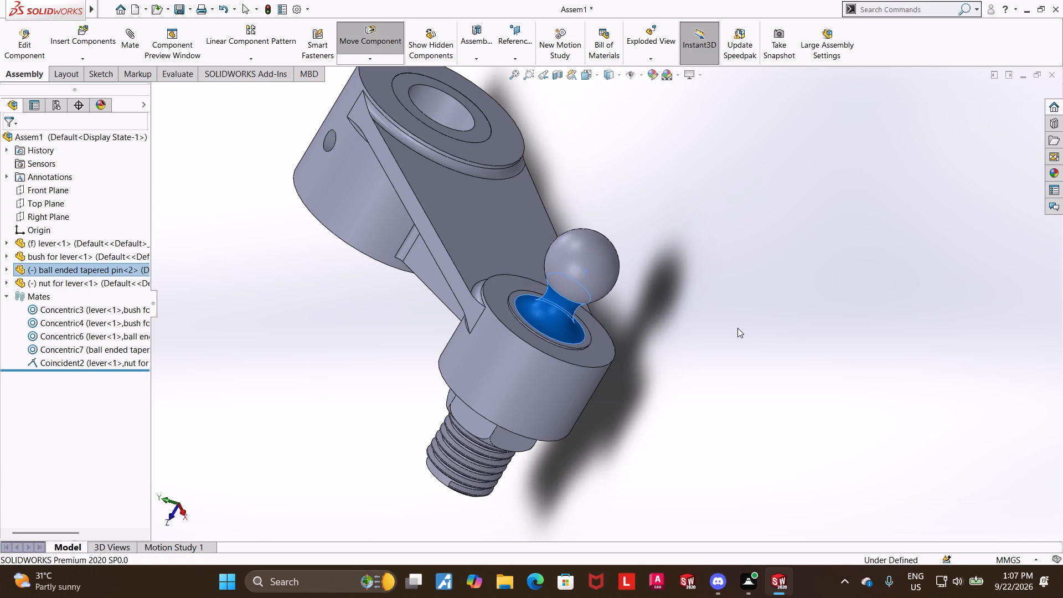
Mate the ball ended tapered pin's shoulder face coincident with the lever's small boss face.
{"action": "middle_click_drag", "start_coordinate": [723, 361], "coordinate": [720, 367]}
{"action": "middle_click_drag", "start_coordinate": [714, 387], "coordinate": [692, 416]}
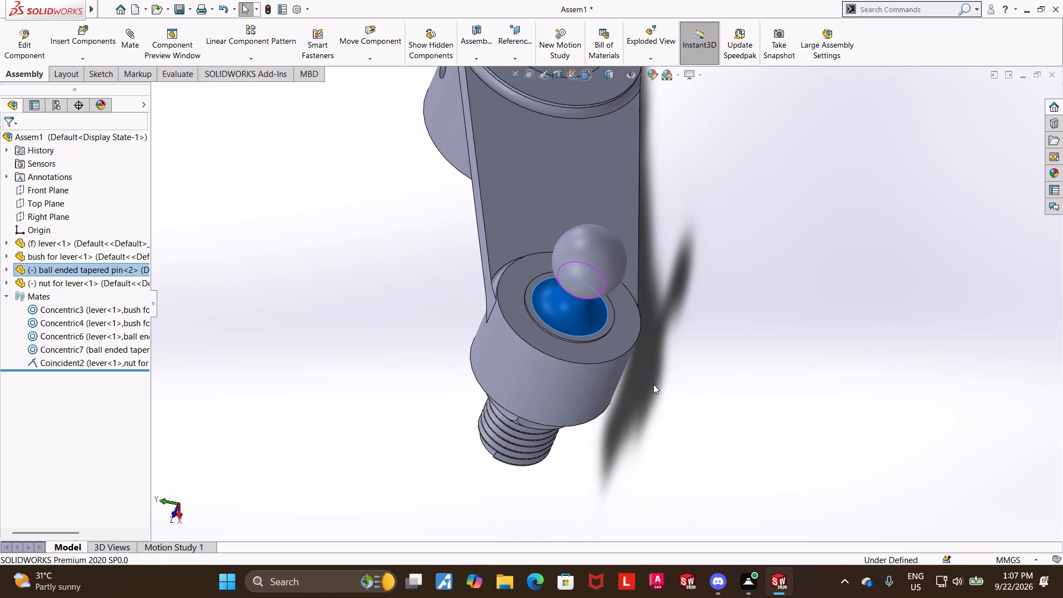
{"action": "left_click", "coordinate": [529, 299]}
{"action": "left_click", "coordinate": [518, 291], "text": "ctrl"}
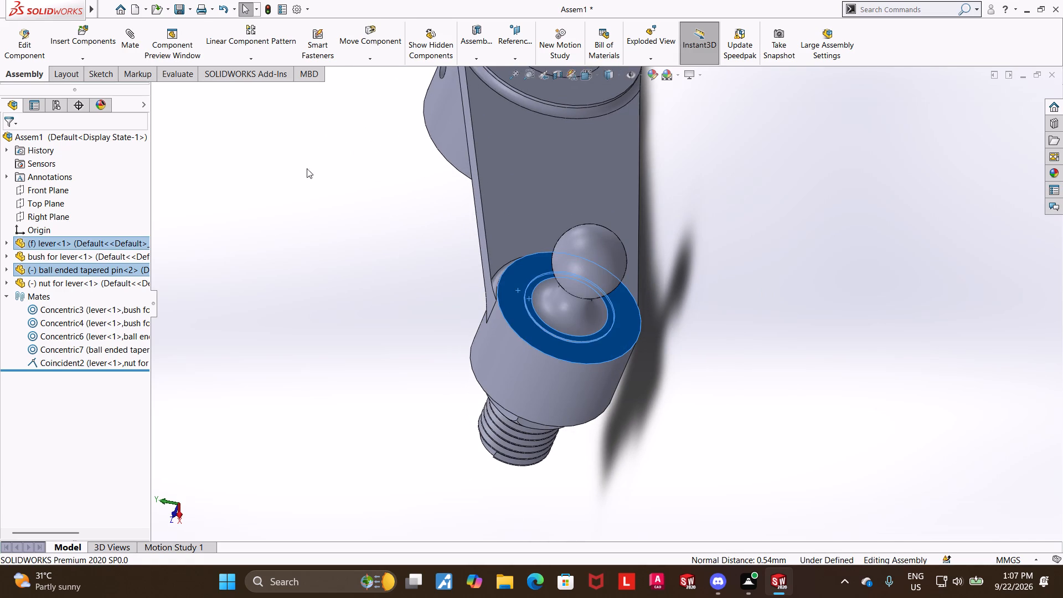
{"action": "left_click", "coordinate": [135, 38]}
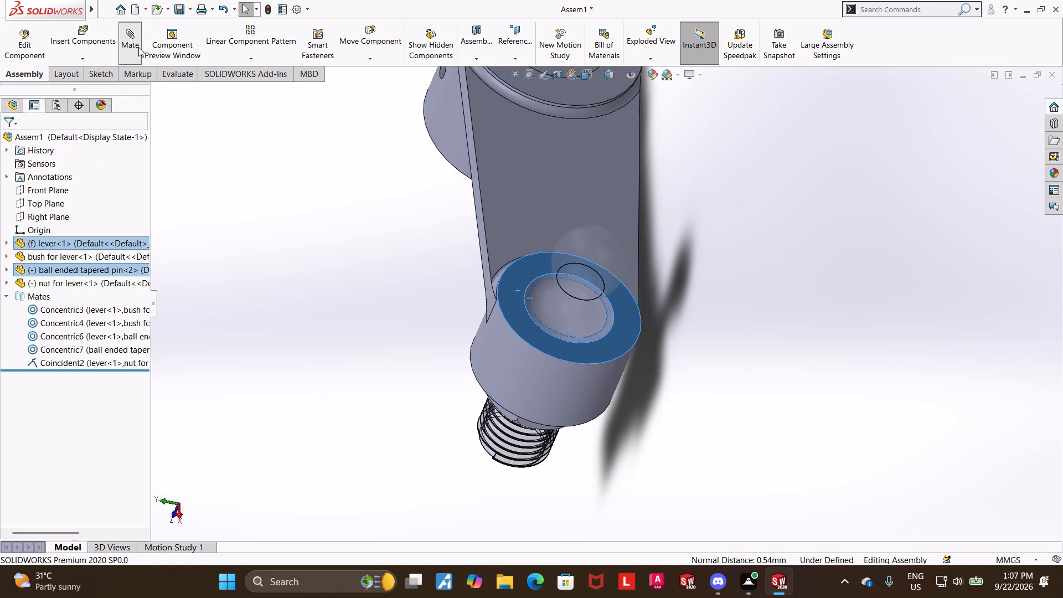
{"action": "left_click", "coordinate": [12, 146]}
{"action": "left_click", "coordinate": [235, 285]}
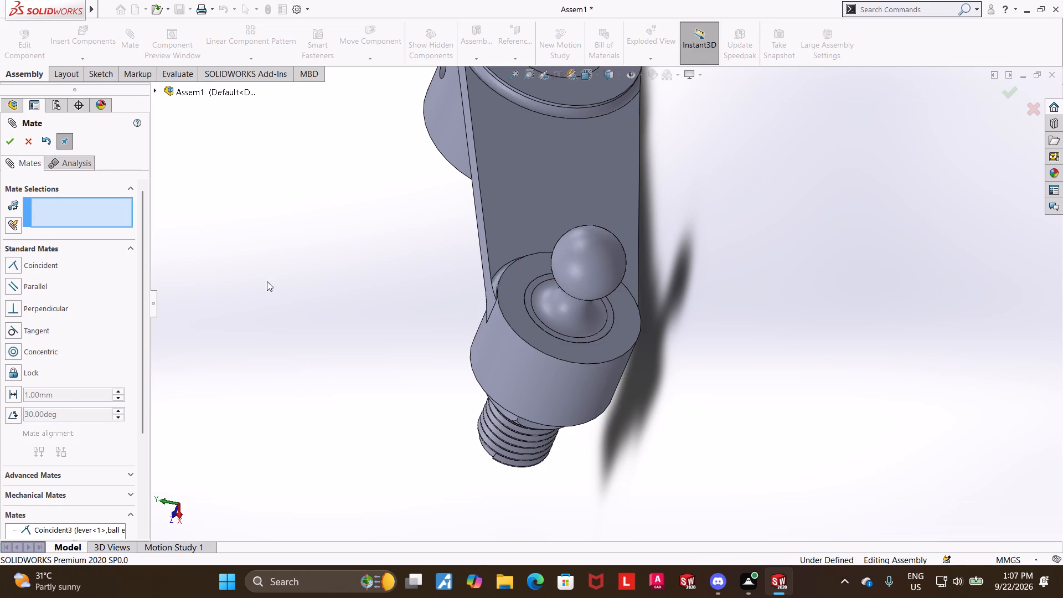
{"action": "left_click", "coordinate": [31, 141]}
Examine the bush in the lever's large boss and how its cross hole lines up with the lever's hole.
{"action": "scroll", "coordinate": [248, 297], "scroll_direction": "up", "scroll_amount": 1}
{"action": "middle_click_drag", "start_coordinate": [282, 275], "coordinate": [406, 187]}
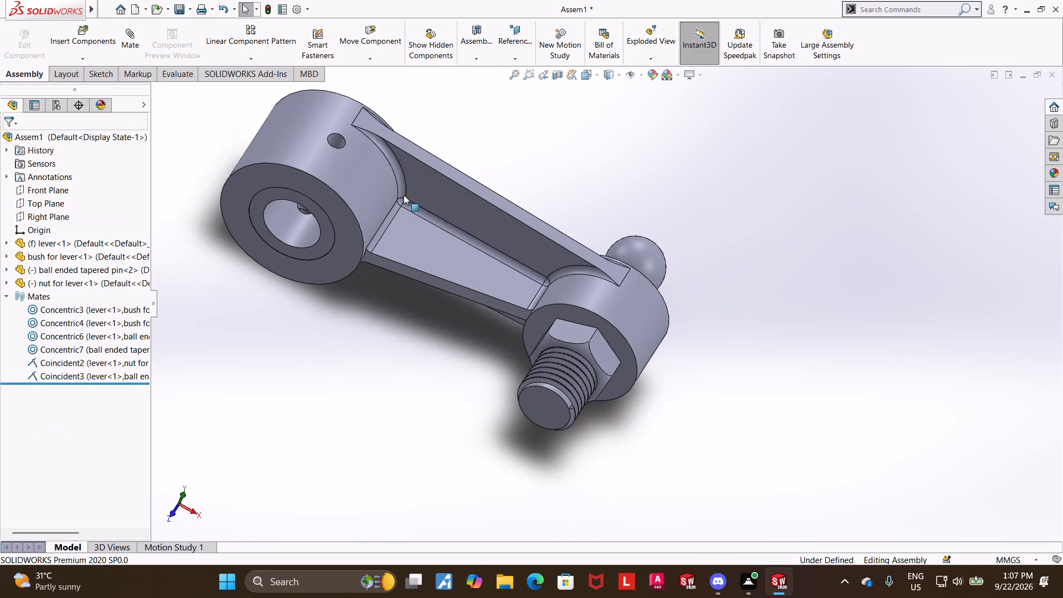
{"action": "scroll", "coordinate": [386, 218], "scroll_direction": "up", "scroll_amount": 2}
{"action": "scroll", "coordinate": [381, 233], "scroll_direction": "down", "scroll_amount": 4}
{"action": "middle_click_drag", "start_coordinate": [415, 270], "coordinate": [416, 219]}
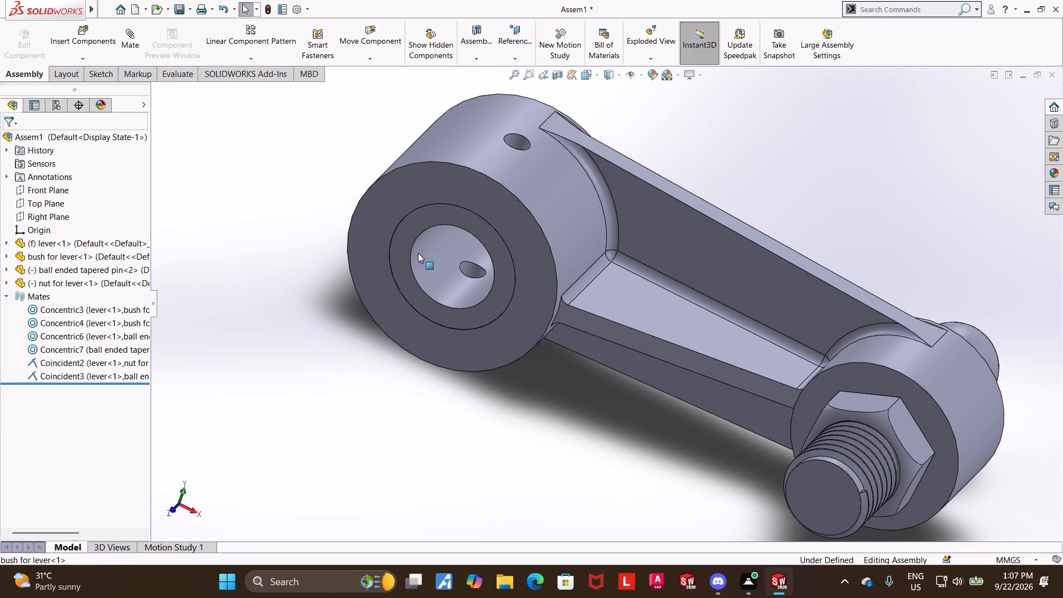
{"action": "middle_click_drag", "start_coordinate": [519, 162], "coordinate": [527, 151]}
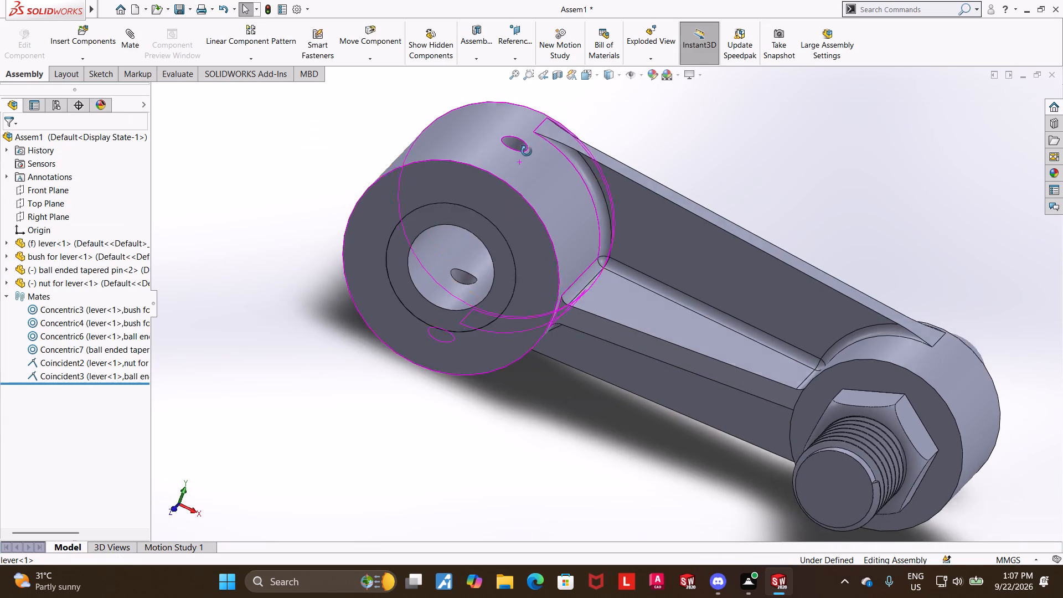
{"action": "middle_click_drag", "start_coordinate": [527, 151], "coordinate": [528, 151]}
{"action": "middle_click_drag", "start_coordinate": [489, 229], "coordinate": [483, 293]}
{"action": "scroll", "coordinate": [483, 293], "scroll_direction": "up", "scroll_amount": 5}
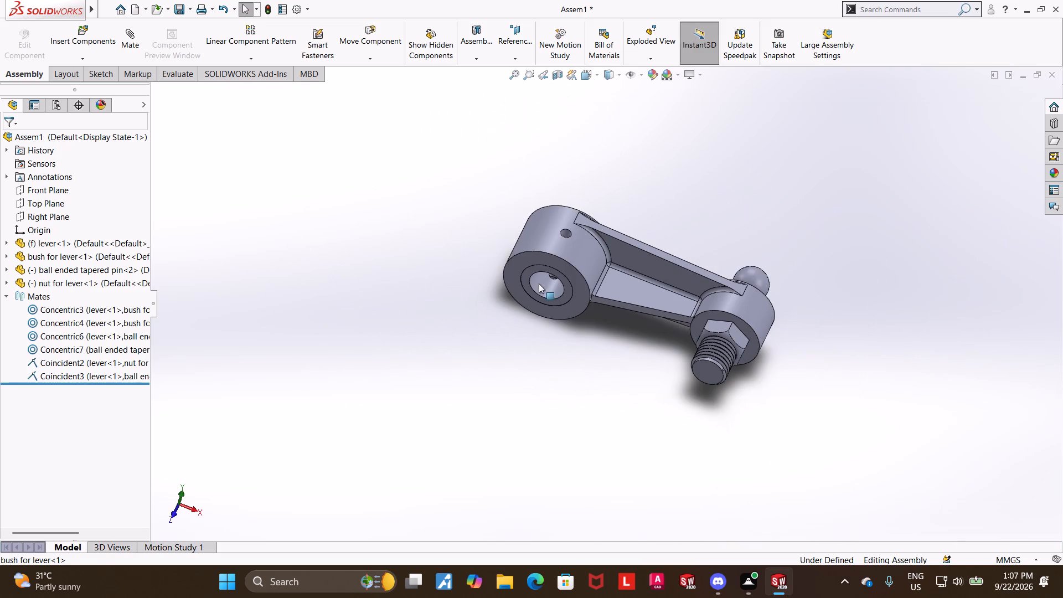
Examine the whole assembly from all sides, checking how the bush, ball ended tapered pin and nut sit in the lever.
{"action": "left_click", "coordinate": [853, 313]}
{"action": "scroll", "coordinate": [826, 317], "scroll_direction": "down", "scroll_amount": 2}
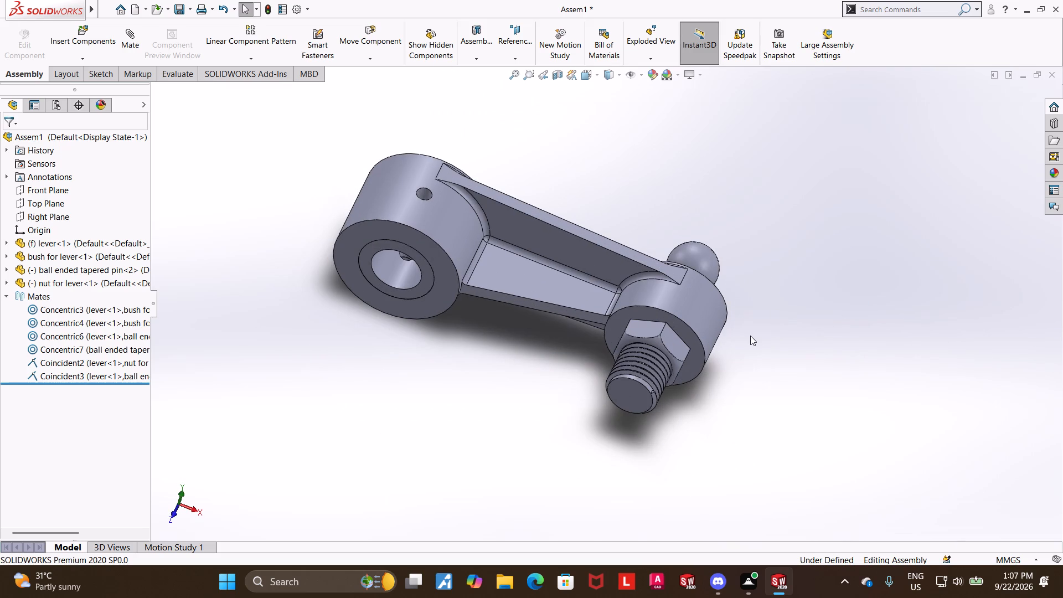
{"action": "scroll", "coordinate": [749, 336], "scroll_direction": "down", "scroll_amount": 1}
{"action": "scroll", "coordinate": [715, 347], "scroll_direction": "up", "scroll_amount": 2}
{"action": "scroll", "coordinate": [495, 254], "scroll_direction": "down", "scroll_amount": 2}
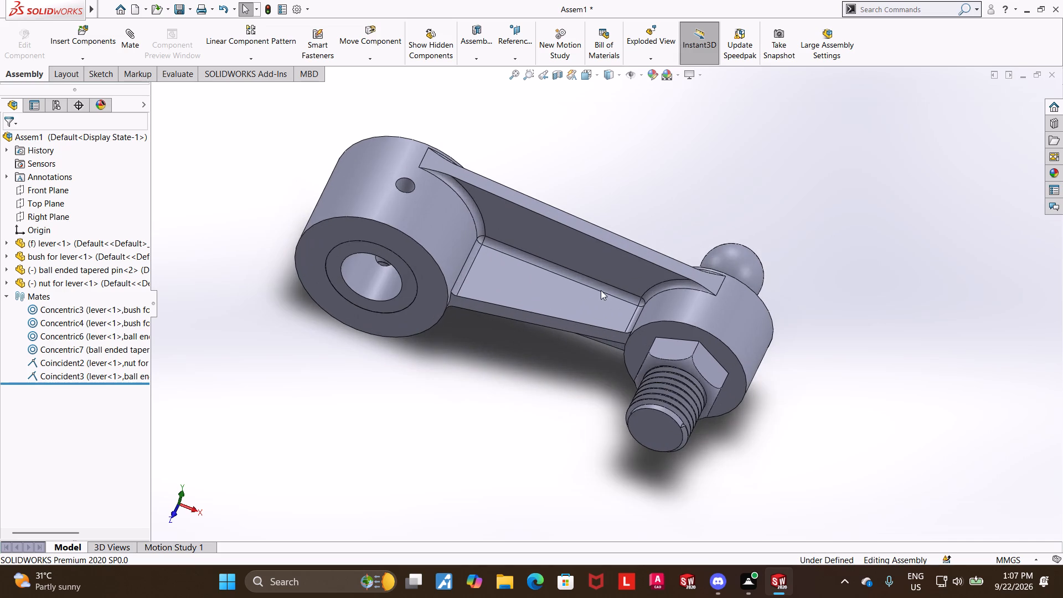
{"action": "middle_click_drag", "start_coordinate": [759, 396], "coordinate": [736, 384]}
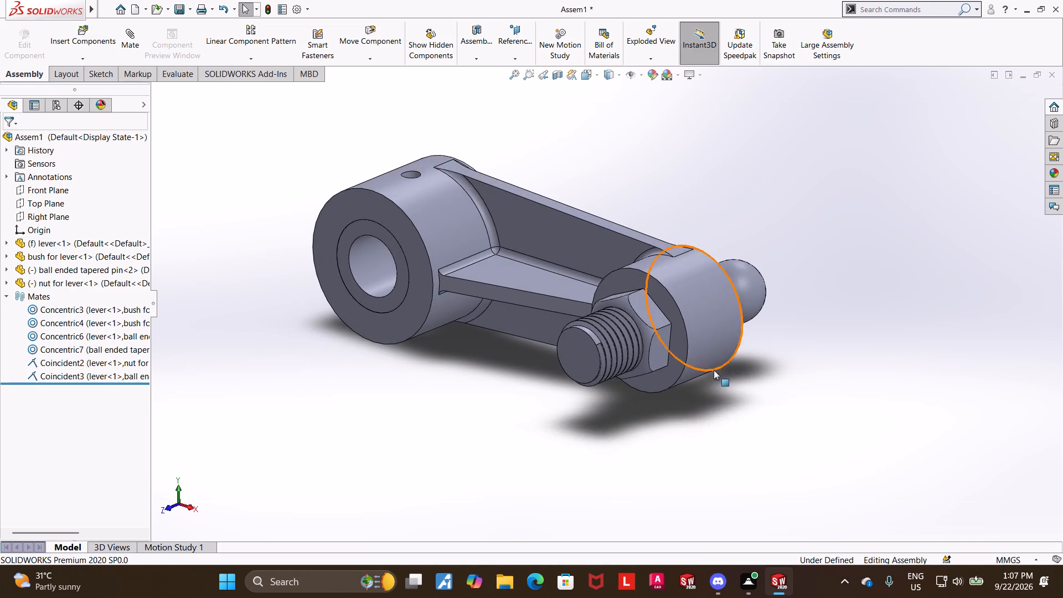
{"action": "scroll", "coordinate": [708, 369], "scroll_direction": "up", "scroll_amount": 2}
{"action": "scroll", "coordinate": [639, 281], "scroll_direction": "down", "scroll_amount": 2}
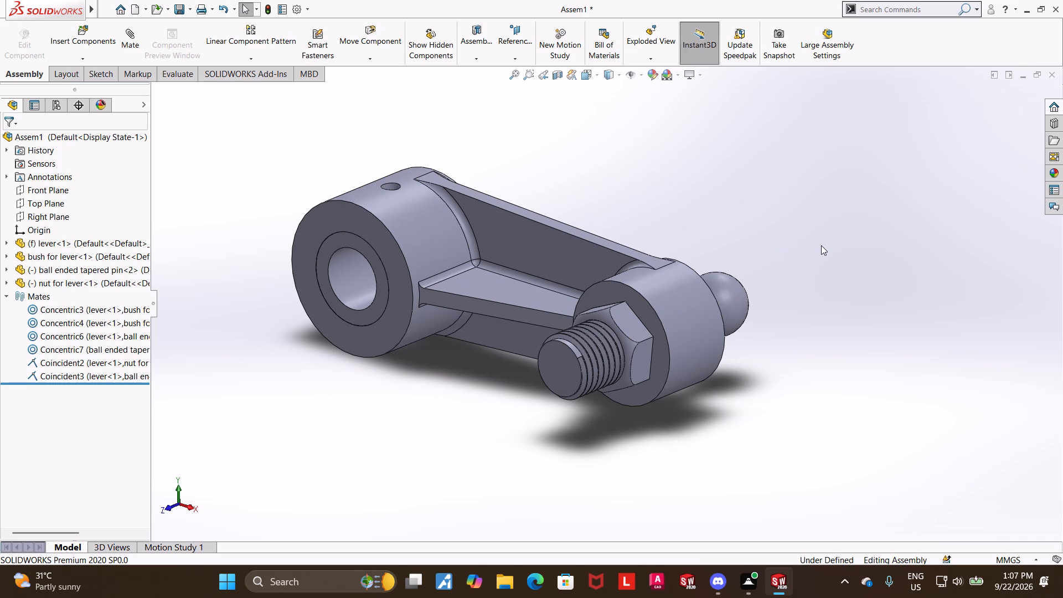
{"action": "scroll", "coordinate": [749, 249], "scroll_direction": "up", "scroll_amount": 2}
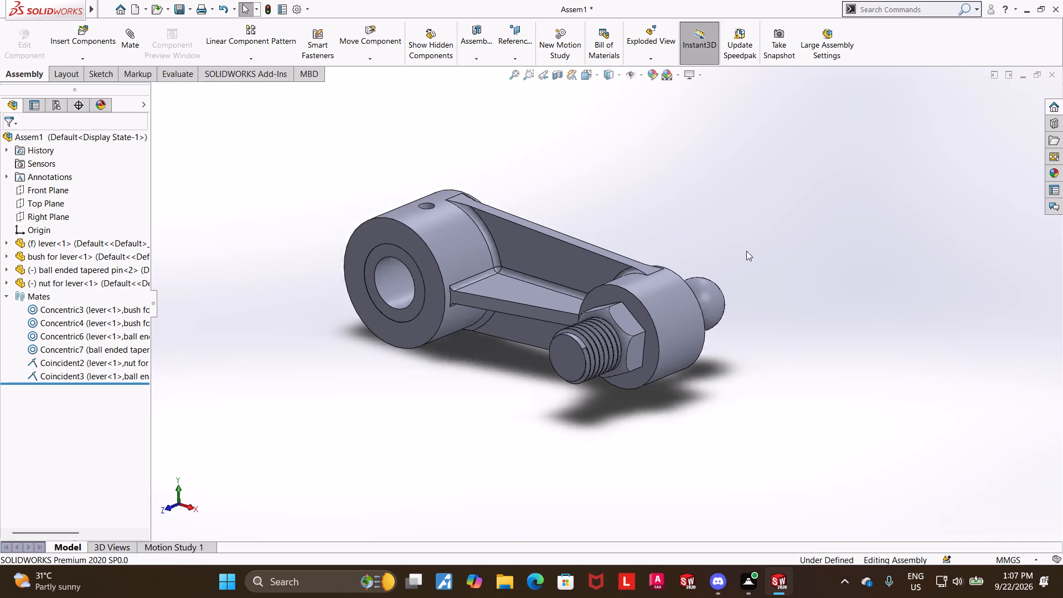
{"action": "scroll", "coordinate": [746, 251], "scroll_direction": "up", "scroll_amount": 1}
{"action": "scroll", "coordinate": [584, 259], "scroll_direction": "down", "scroll_amount": 4}
{"action": "scroll", "coordinate": [625, 254], "scroll_direction": "up", "scroll_amount": 3}
{"action": "scroll", "coordinate": [540, 356], "scroll_direction": "down", "scroll_amount": 3}
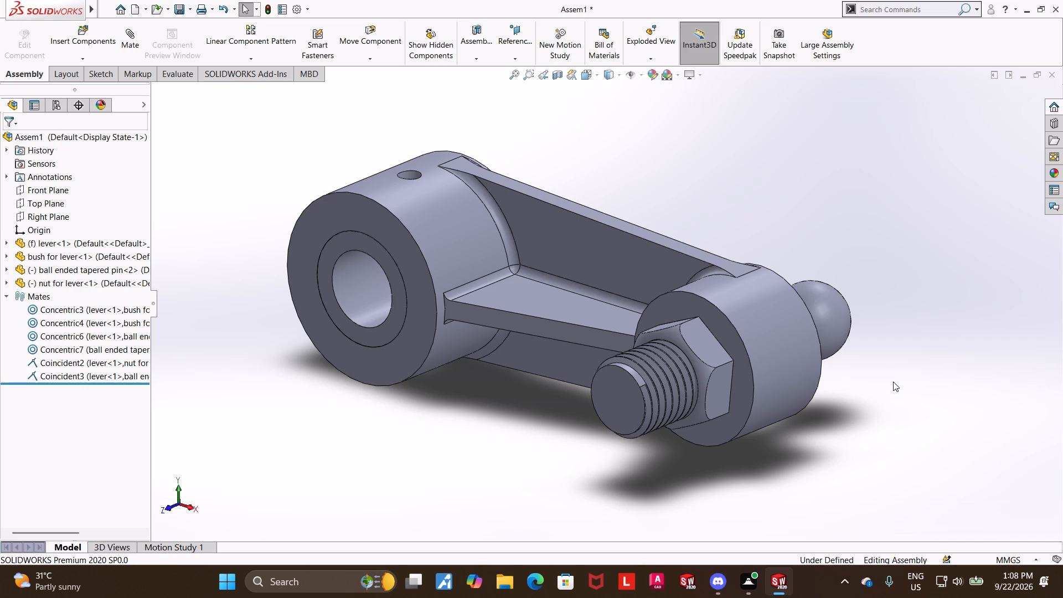
{"action": "middle_click_drag", "start_coordinate": [719, 371], "coordinate": [656, 374]}
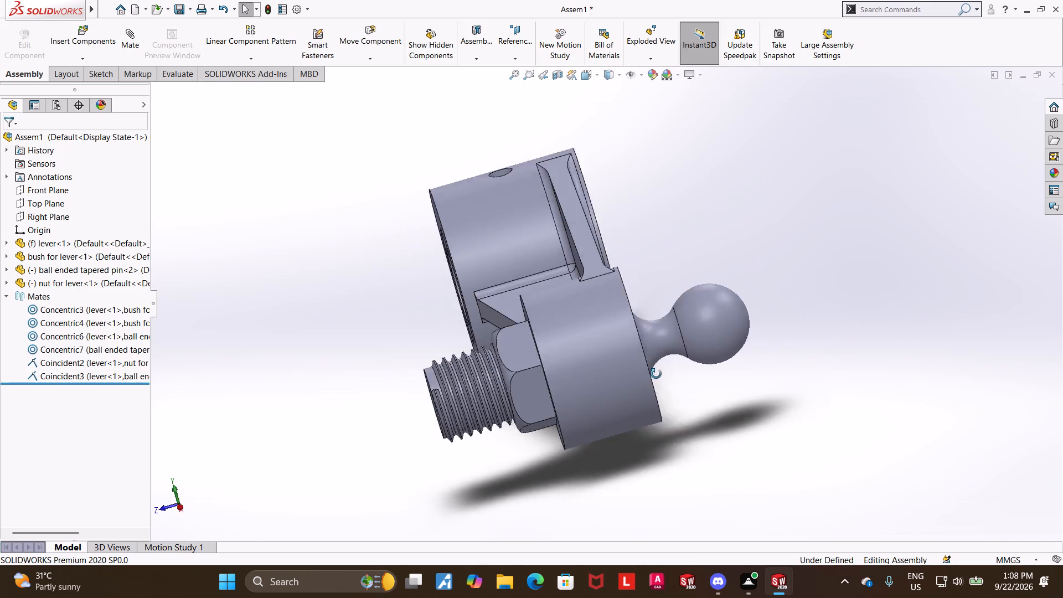
{"action": "middle_click_drag", "start_coordinate": [656, 374], "coordinate": [446, 505]}
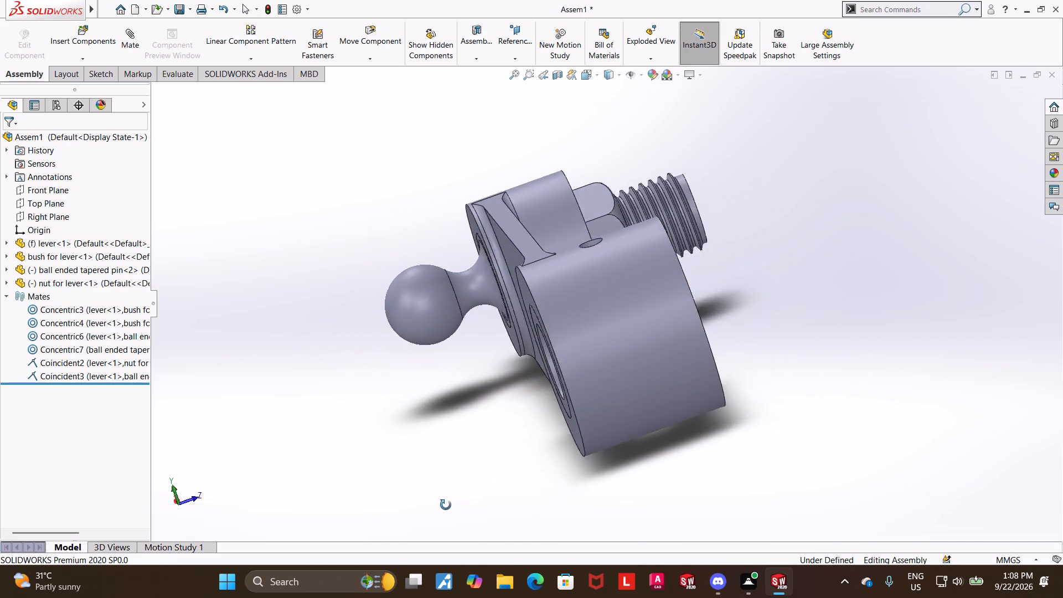
{"action": "middle_click_drag", "start_coordinate": [446, 505], "coordinate": [827, 424]}
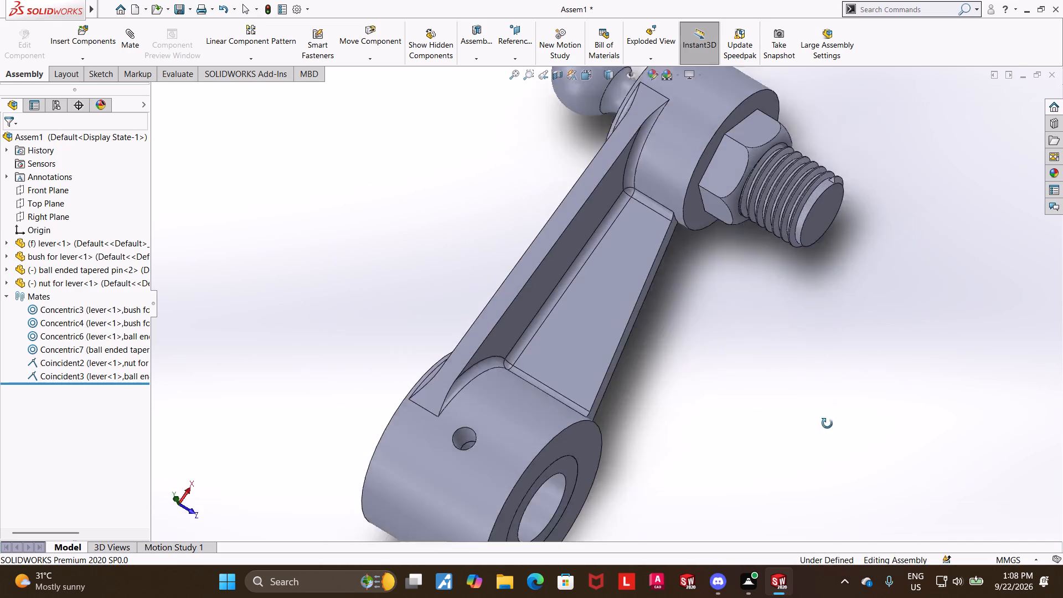
{"action": "middle_click_drag", "start_coordinate": [827, 424], "coordinate": [818, 530]}
{"action": "middle_click_drag", "start_coordinate": [732, 233], "coordinate": [816, 472]}
{"action": "middle_click_drag", "start_coordinate": [796, 453], "coordinate": [762, 508]}
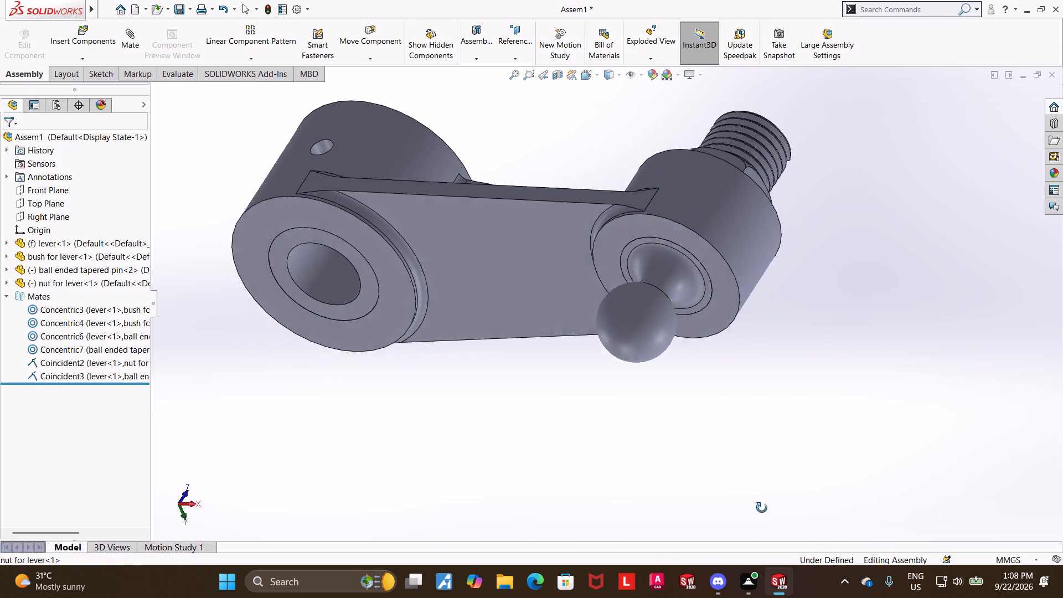
{"action": "middle_click_drag", "start_coordinate": [762, 508], "coordinate": [770, 543]}
{"action": "middle_click_drag", "start_coordinate": [777, 525], "coordinate": [880, 359]}
{"action": "middle_click_drag", "start_coordinate": [869, 384], "coordinate": [861, 395]}
{"action": "middle_click", "coordinate": [846, 421]}
{"action": "scroll", "coordinate": [648, 248], "scroll_direction": "down", "scroll_amount": 1}
{"action": "middle_click_drag", "start_coordinate": [641, 264], "coordinate": [551, 372]}
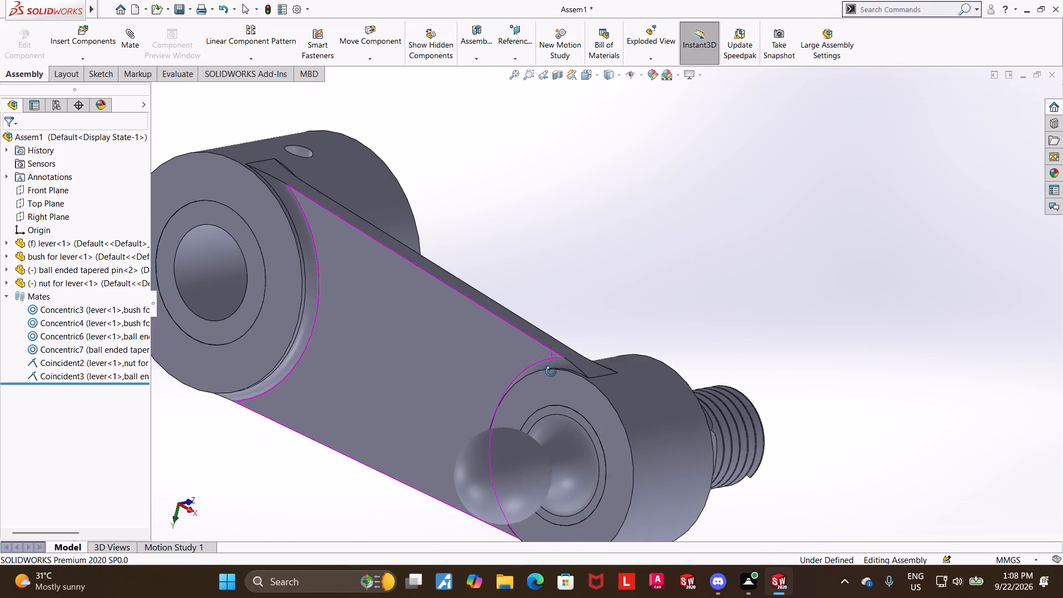
{"action": "middle_click_drag", "start_coordinate": [551, 372], "coordinate": [550, 372]}
{"action": "scroll", "coordinate": [550, 368], "scroll_direction": "up", "scroll_amount": 6}
{"action": "middle_click_drag", "start_coordinate": [532, 326], "coordinate": [555, 342]}
{"action": "scroll", "coordinate": [630, 284], "scroll_direction": "down", "scroll_amount": 1}
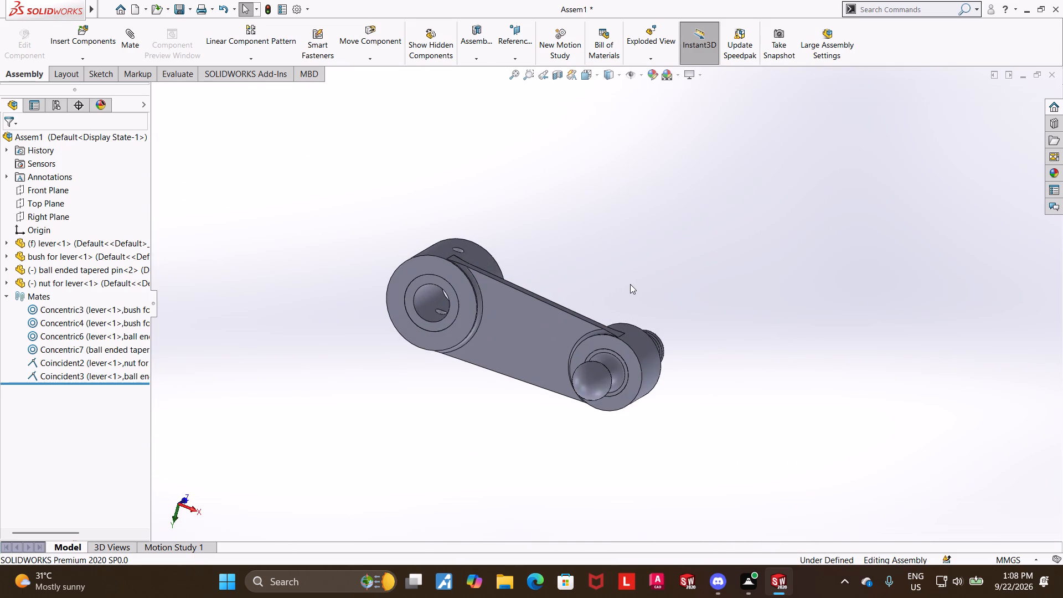
{"action": "scroll", "coordinate": [634, 273], "scroll_direction": "down", "scroll_amount": 2}
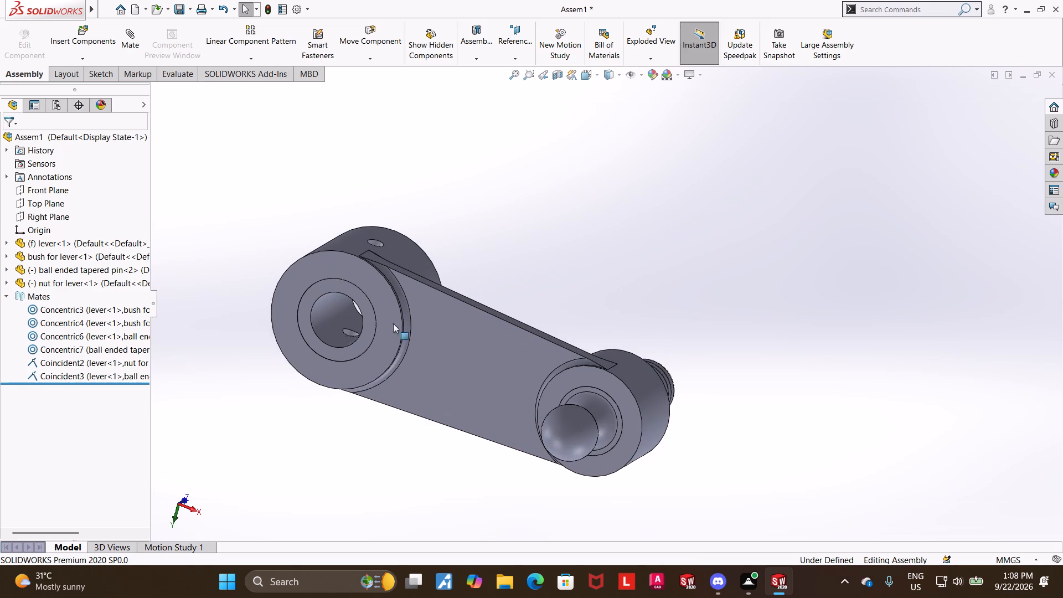
{"action": "middle_click_drag", "start_coordinate": [585, 58], "coordinate": [590, 55]}
{"action": "middle_click_drag", "start_coordinate": [450, 400], "coordinate": [631, 44]}
{"action": "middle_click_drag", "start_coordinate": [378, 386], "coordinate": [367, 453]}
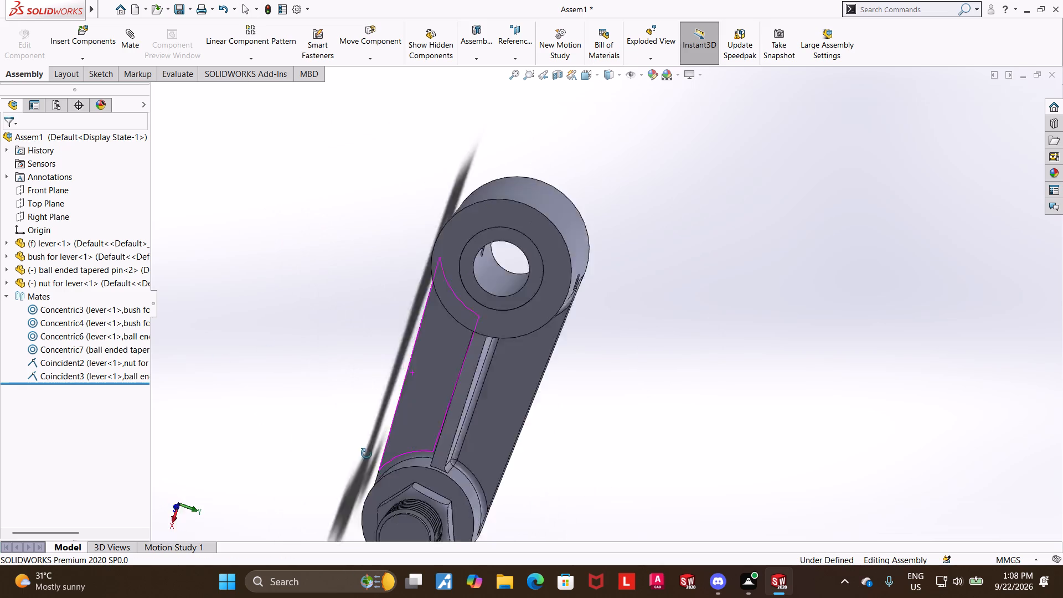
{"action": "middle_click_drag", "start_coordinate": [367, 453], "coordinate": [364, 551]}
{"action": "scroll", "coordinate": [380, 520], "scroll_direction": "up", "scroll_amount": 1}
{"action": "middle_click_drag", "start_coordinate": [442, 346], "coordinate": [477, 364]}
{"action": "middle_click_drag", "start_coordinate": [500, 365], "coordinate": [503, 229]}
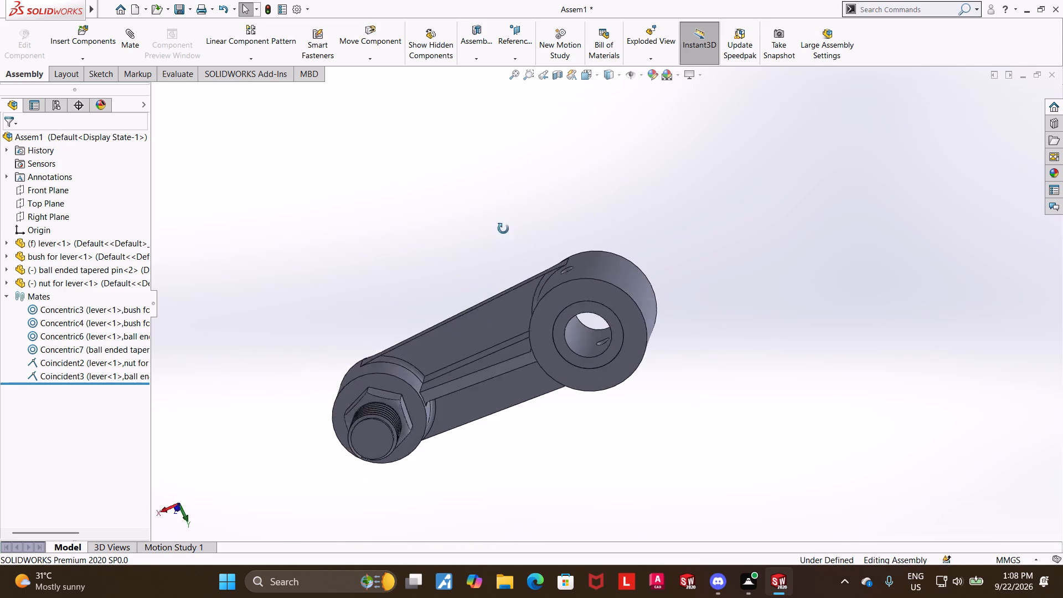
{"action": "middle_click_drag", "start_coordinate": [503, 229], "coordinate": [574, 224]}
{"action": "middle_click_drag", "start_coordinate": [560, 213], "coordinate": [548, 196]}
{"action": "middle_click_drag", "start_coordinate": [554, 193], "coordinate": [602, 198]}
{"action": "middle_click_drag", "start_coordinate": [572, 197], "coordinate": [550, 185]}
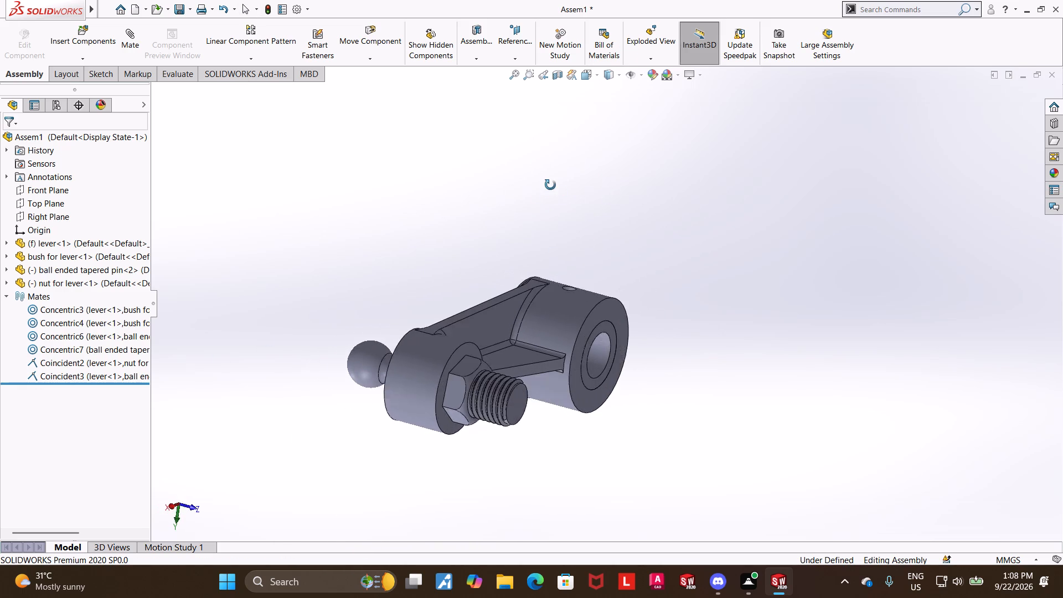
{"action": "middle_click_drag", "start_coordinate": [550, 185], "coordinate": [540, 182]}
{"action": "middle_click", "coordinate": [546, 250]}
{"action": "scroll", "coordinate": [549, 251], "scroll_direction": "down", "scroll_amount": 1}
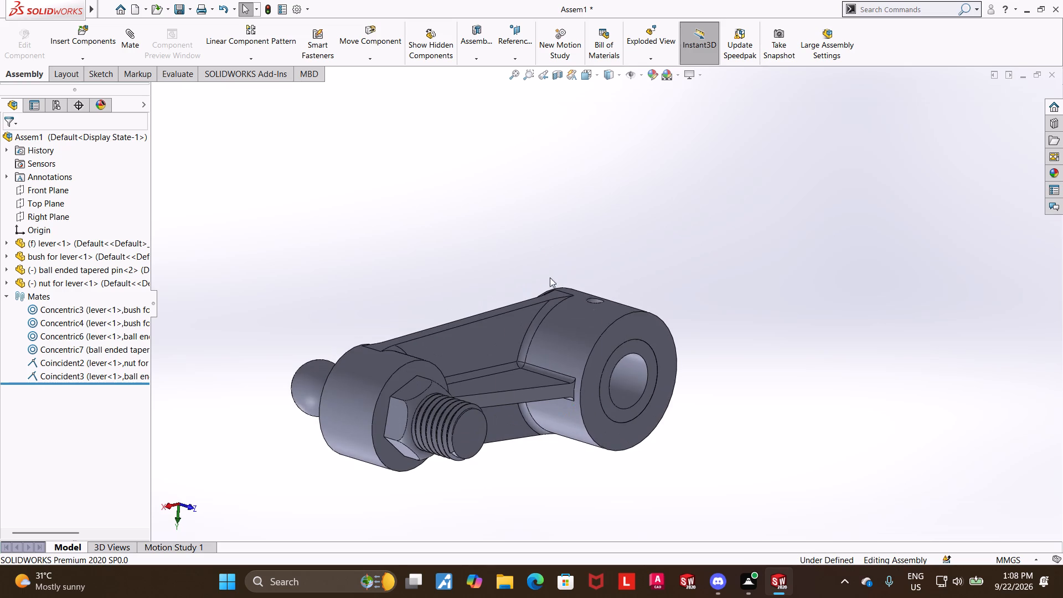
{"action": "scroll", "coordinate": [552, 325], "scroll_direction": "up", "scroll_amount": 2}
{"action": "middle_click_drag", "start_coordinate": [540, 360], "coordinate": [550, 395]}
{"action": "left_click", "coordinate": [941, 334]}
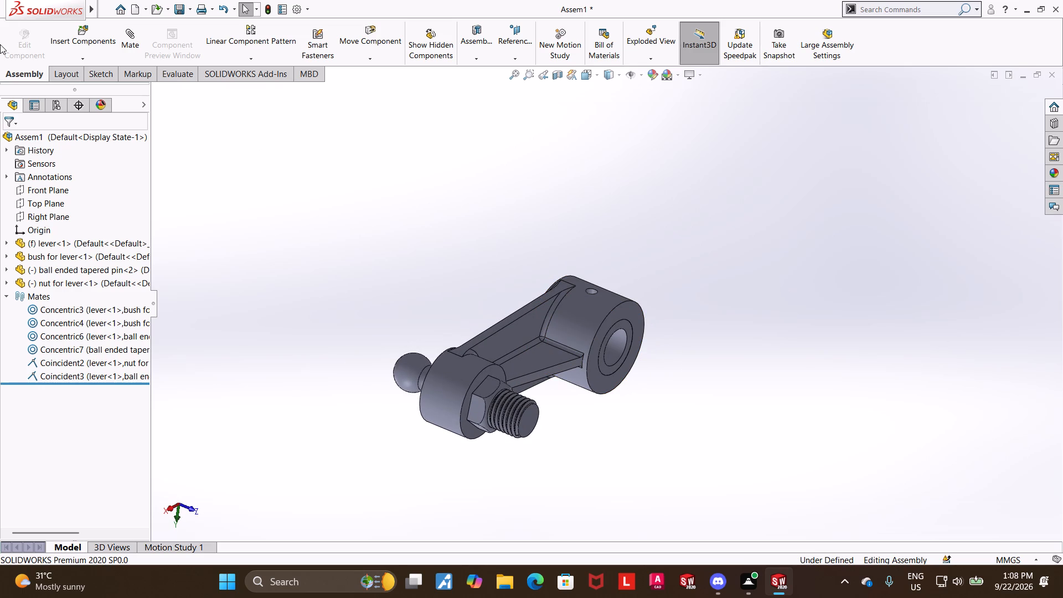
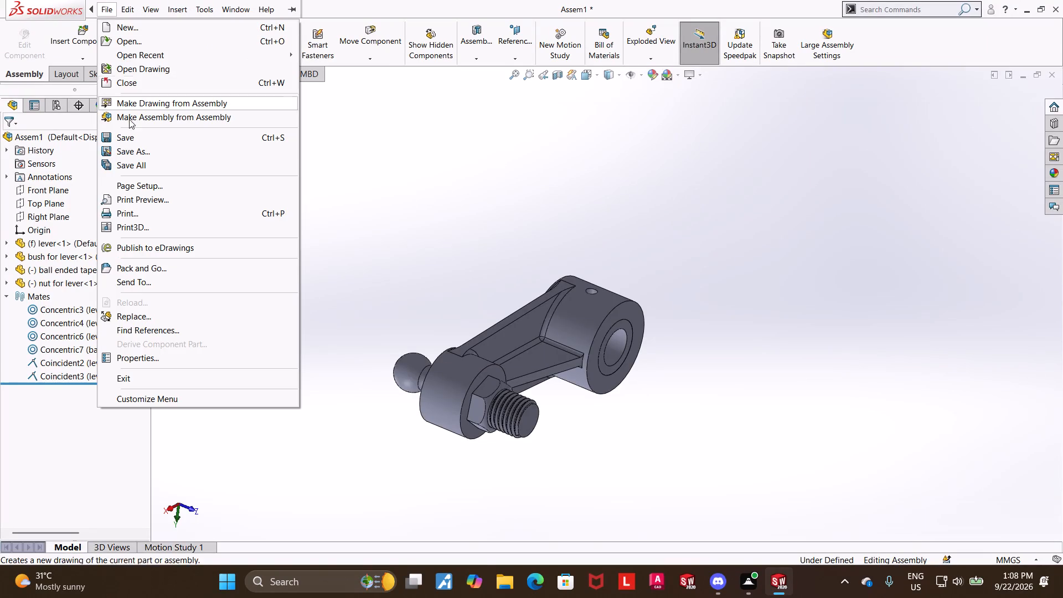
Save the assembly in Downloads as "orbitol pivot control crank", saving all modified component documents with it.
{"action": "left_click", "coordinate": [135, 157]}
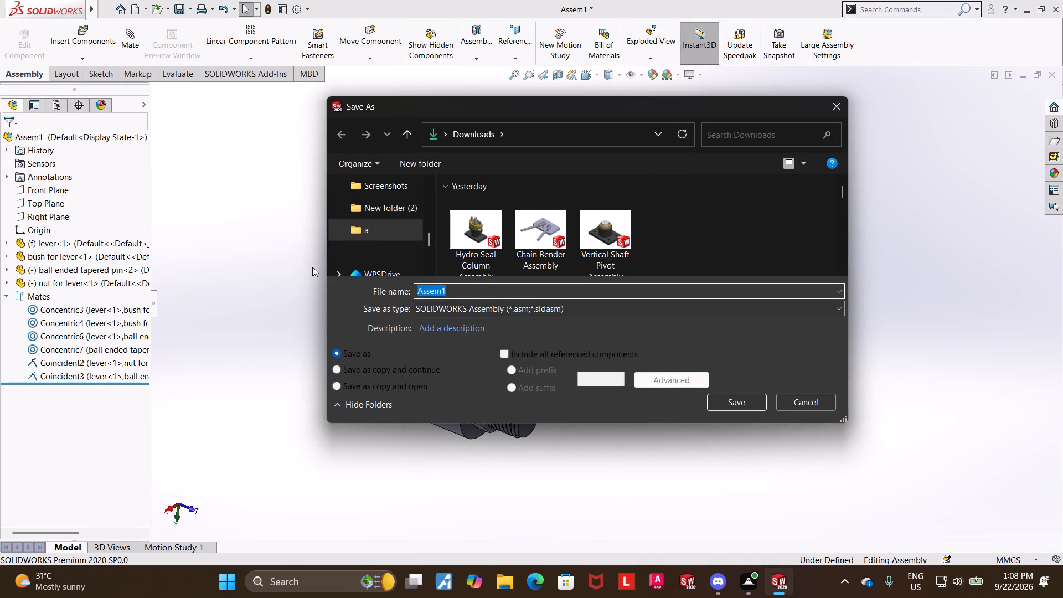
{"action": "type", "text": "or"}
{"action": "type", "text": "bi"}
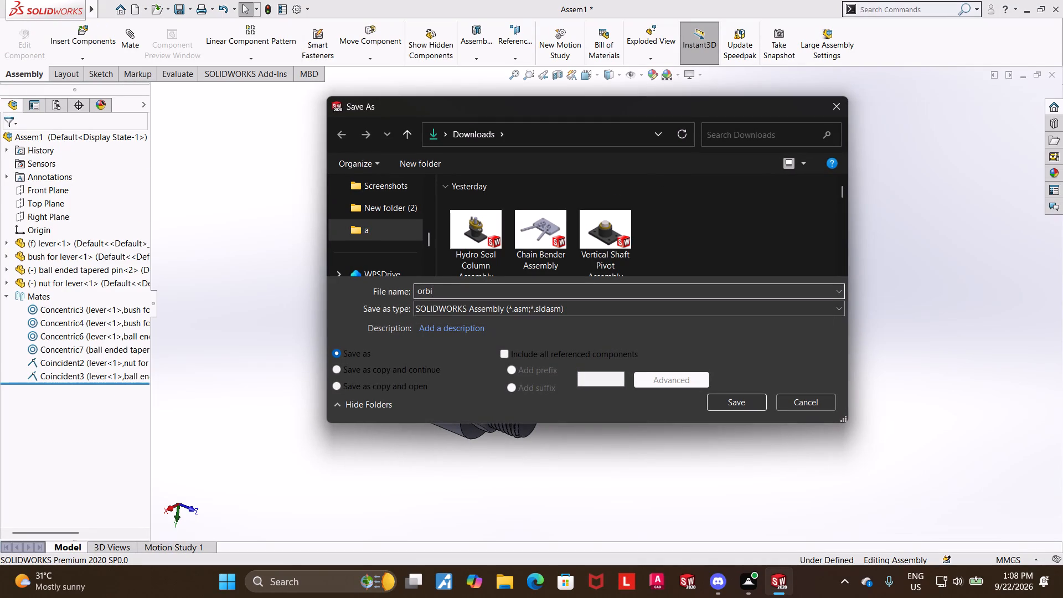
{"action": "type", "text": "tol pio"}
{"action": "key", "text": "BackSpace"}
{"action": "type", "text": "vot control crank"}
{"action": "key", "text": "space"}
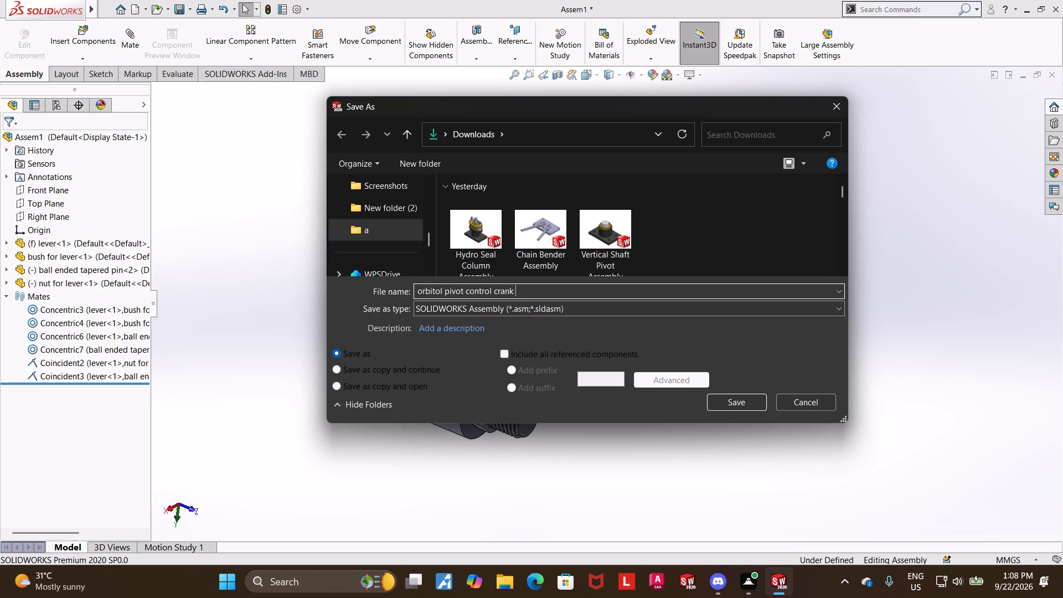
{"action": "left_click", "coordinate": [731, 399]}
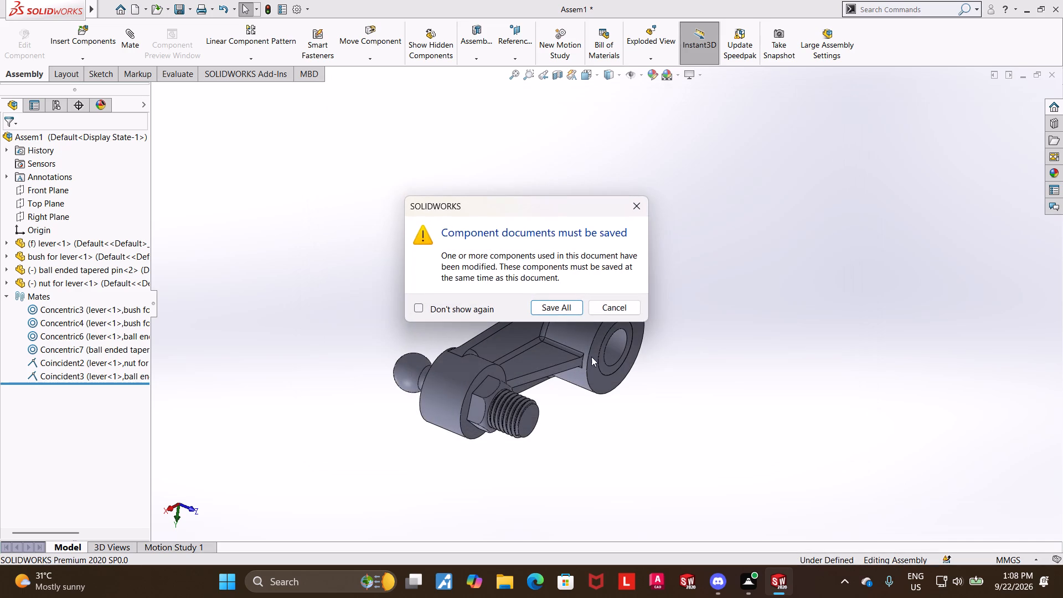
{"action": "left_click", "coordinate": [554, 313]}
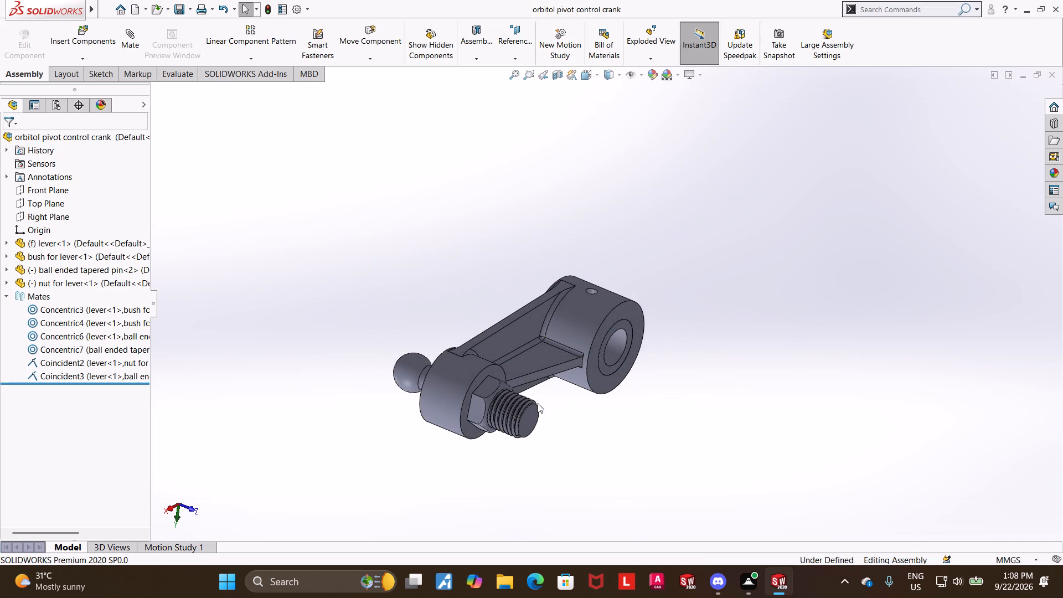
Export the full crank assembly as an Adobe PDF under its existing name, with the model enlarged in view.
{"action": "scroll", "coordinate": [534, 403], "scroll_direction": "down", "scroll_amount": 2}
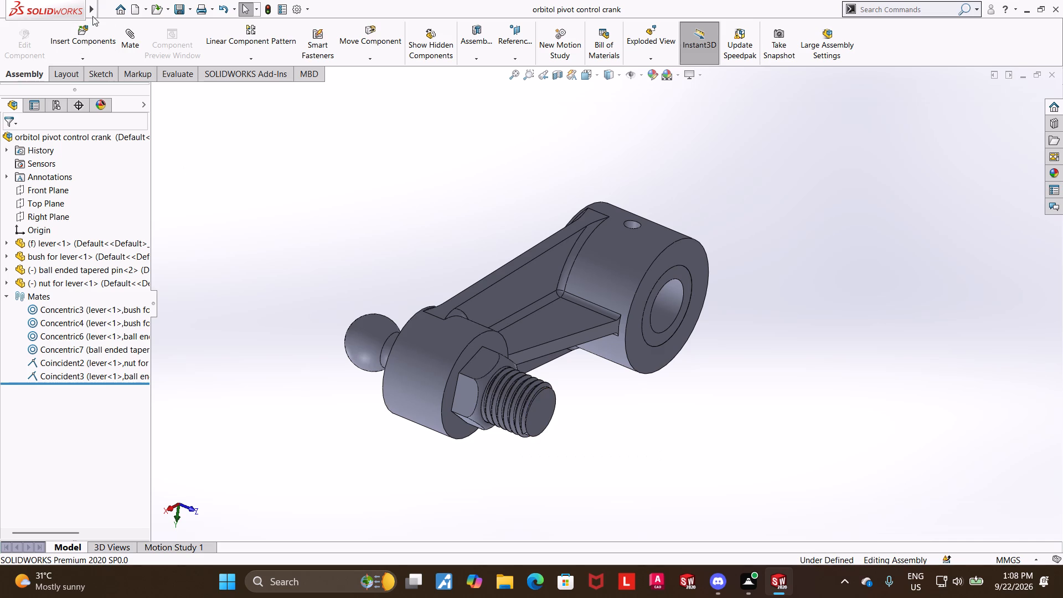
{"action": "left_click", "coordinate": [128, 155]}
{"action": "left_click", "coordinate": [483, 311]}
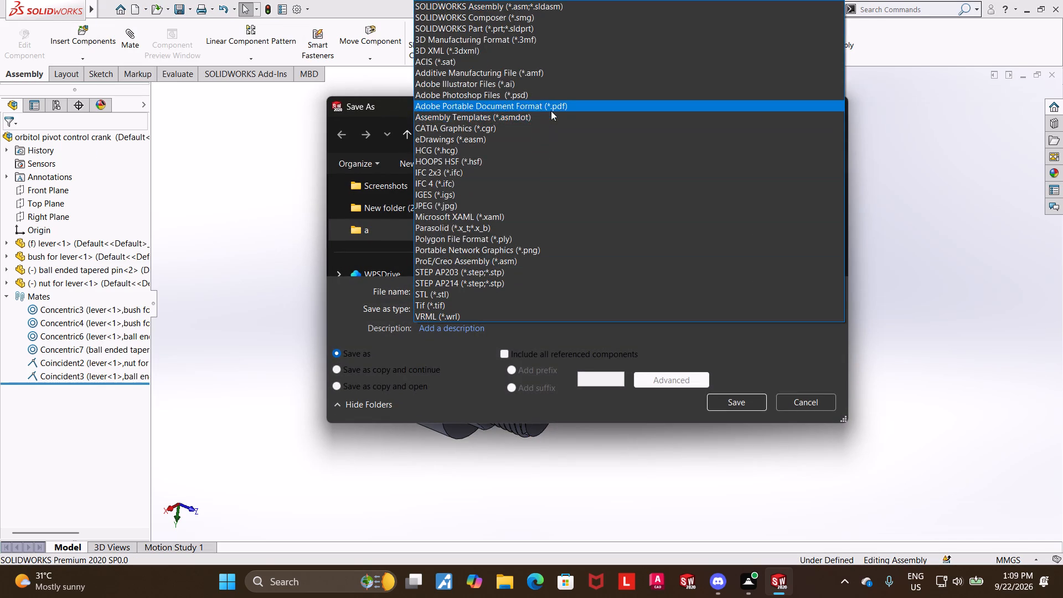
{"action": "left_click", "coordinate": [551, 110]}
{"action": "left_click", "coordinate": [729, 425]}
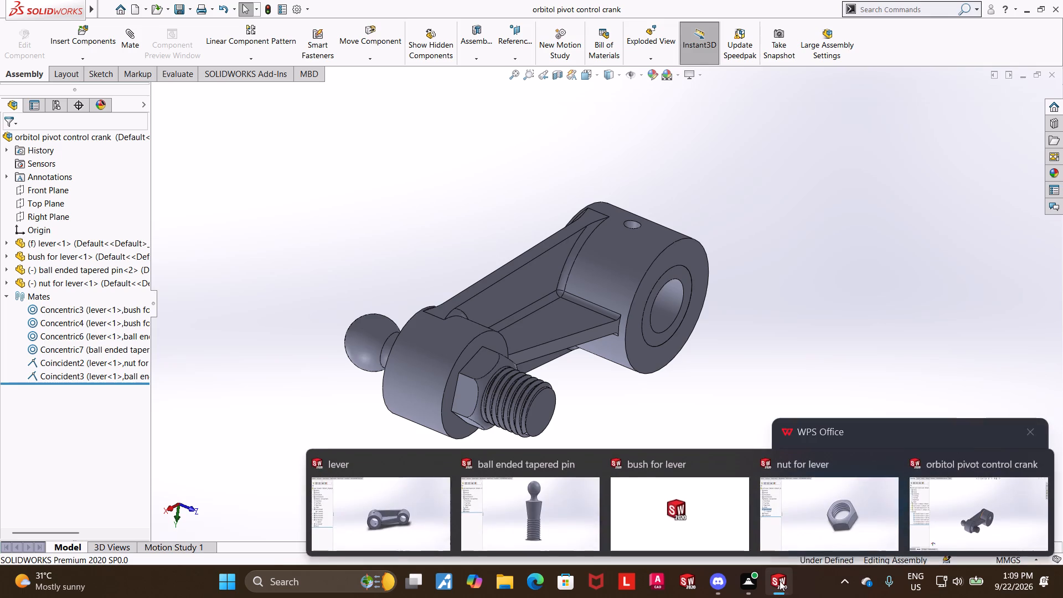
Open the nut for lever part and save a PDF copy of it with Save as copy and continue, showing its threaded bore from above.
{"action": "left_click", "coordinate": [832, 518]}
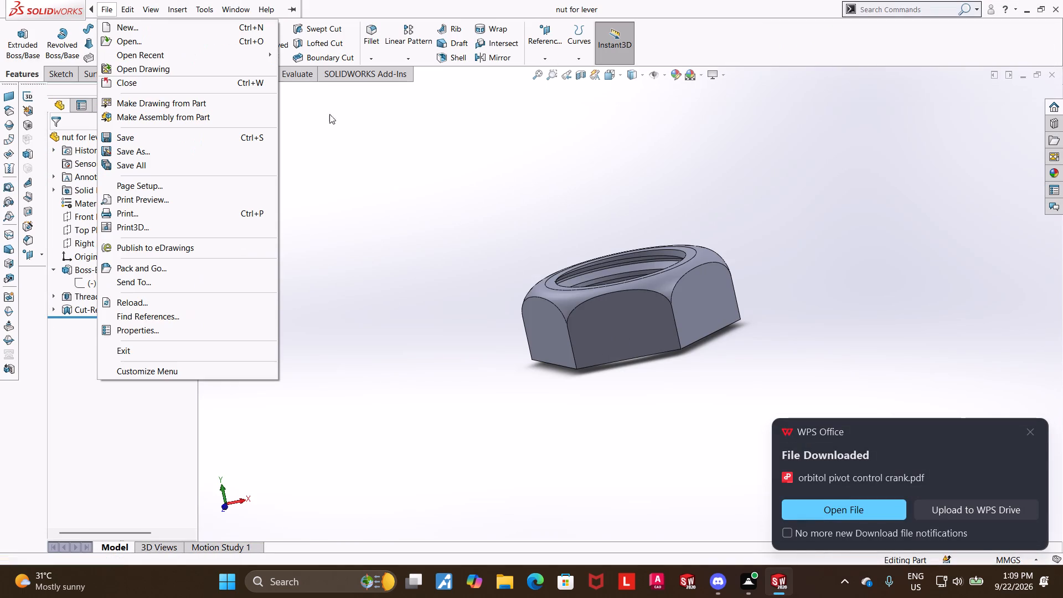
{"action": "scroll", "coordinate": [664, 255], "scroll_direction": "down", "scroll_amount": 3}
{"action": "scroll", "coordinate": [707, 280], "scroll_direction": "up", "scroll_amount": 3}
{"action": "left_click", "coordinate": [804, 298]}
{"action": "middle_click_drag", "start_coordinate": [740, 298], "coordinate": [779, 358]}
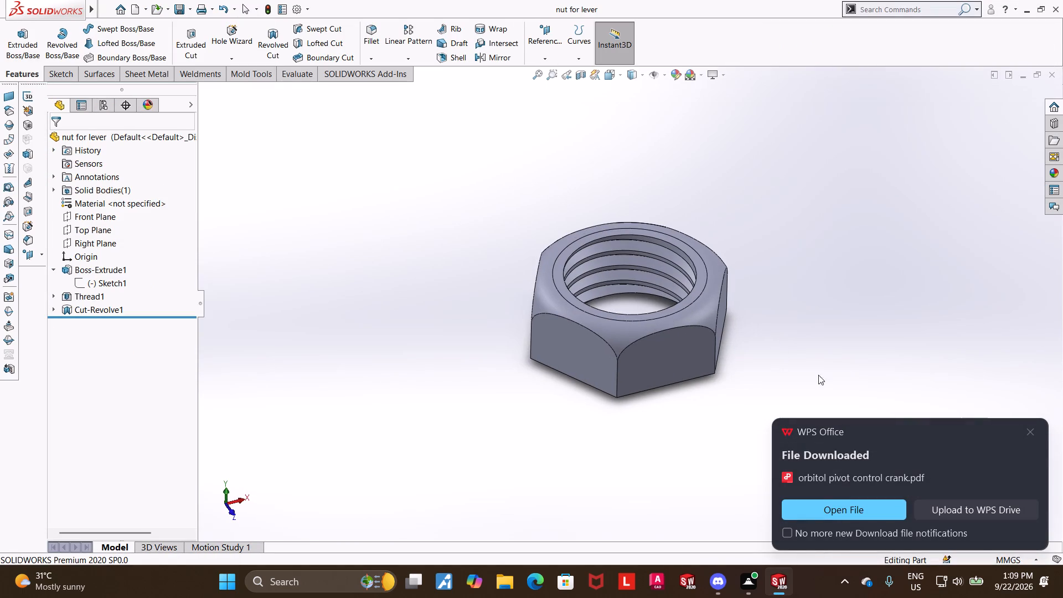
{"action": "left_click", "coordinate": [1031, 429]}
{"action": "scroll", "coordinate": [713, 280], "scroll_direction": "down", "scroll_amount": 2}
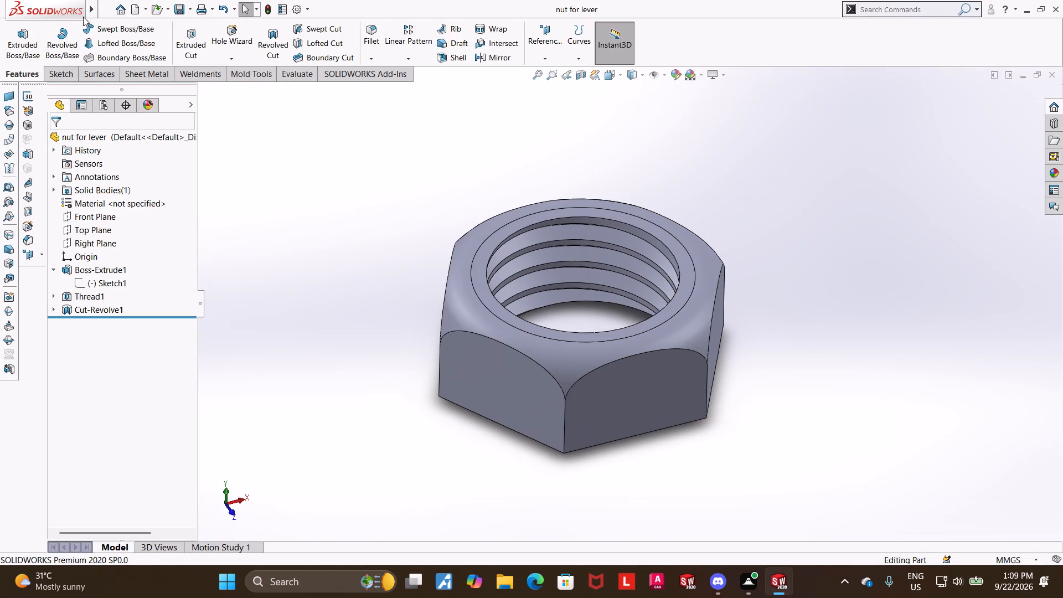
{"action": "left_click", "coordinate": [136, 152]}
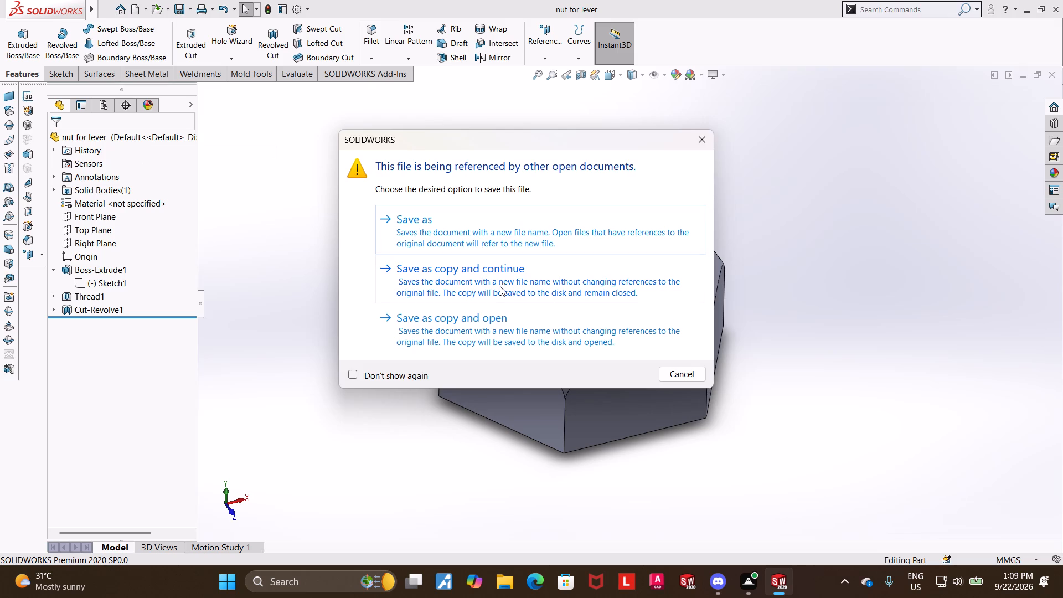
{"action": "left_click", "coordinate": [500, 285]}
{"action": "left_click", "coordinate": [534, 315]}
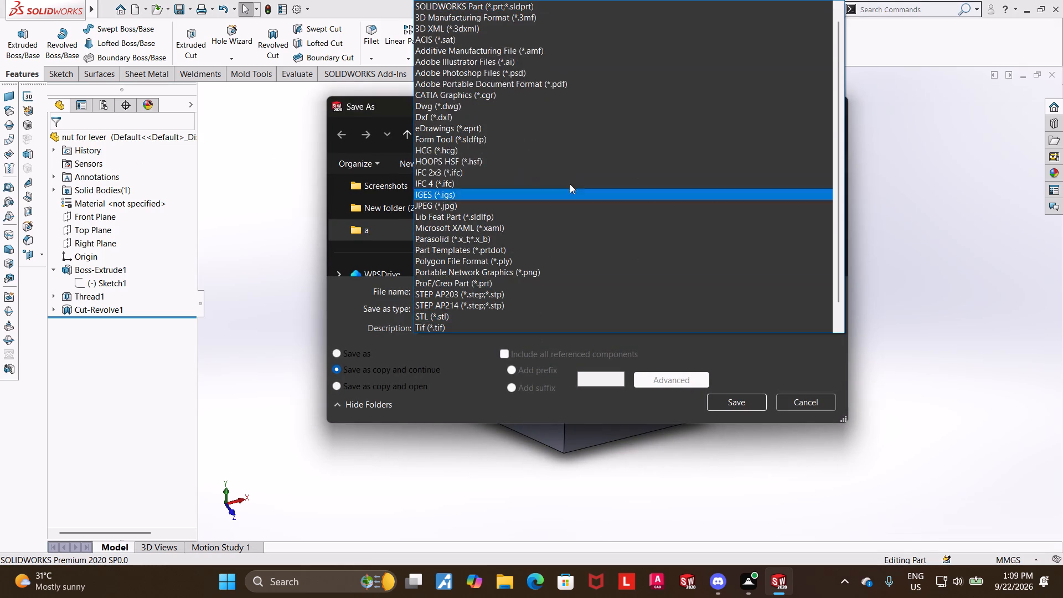
{"action": "left_click", "coordinate": [591, 89]}
{"action": "left_click", "coordinate": [718, 426]}
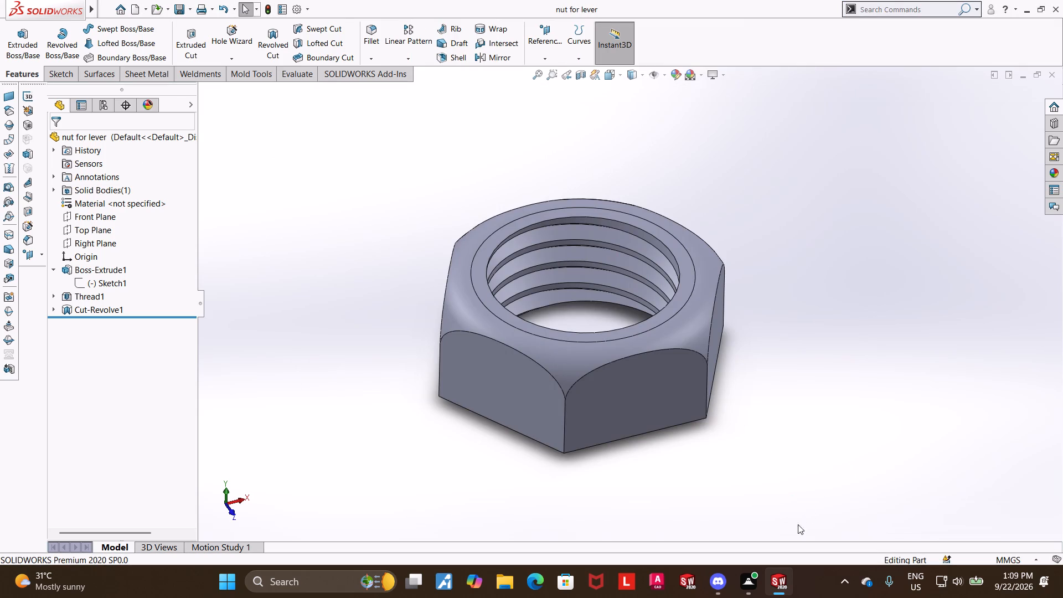
Switch to the bush for lever part and save it as a PDF copy using Save as copy and continue.
{"action": "left_click", "coordinate": [718, 530]}
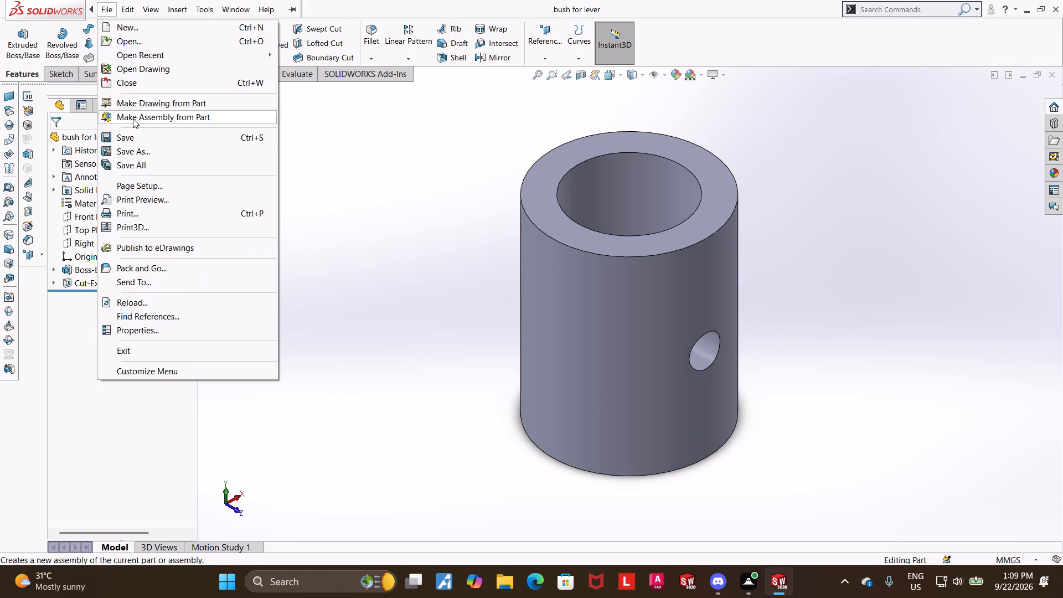
{"action": "left_click", "coordinate": [143, 152]}
{"action": "left_click", "coordinate": [462, 267]}
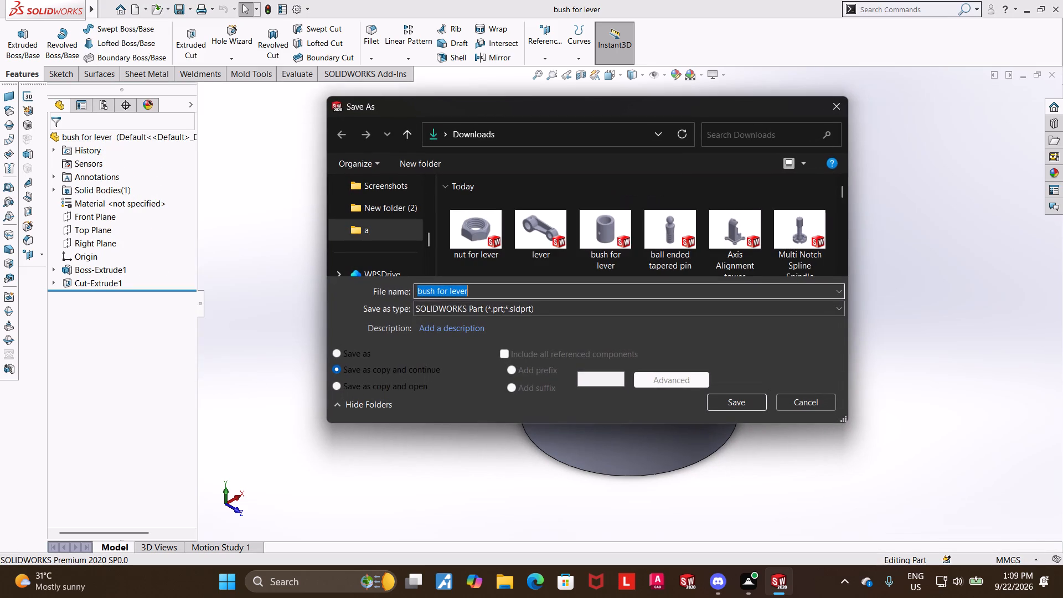
{"action": "left_click", "coordinate": [544, 314]}
{"action": "left_click", "coordinate": [574, 90]}
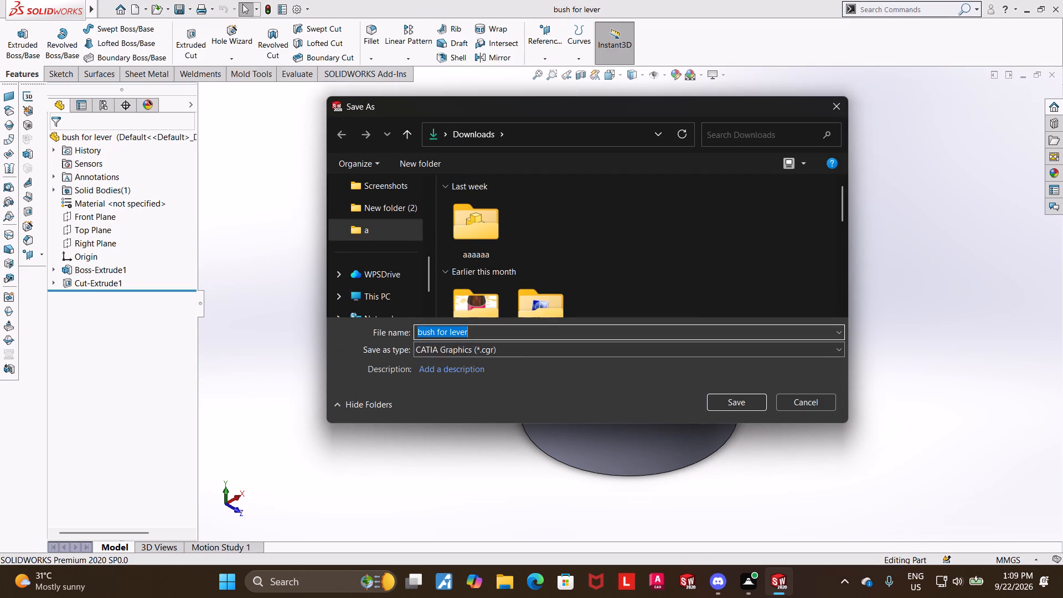
{"action": "left_click", "coordinate": [519, 353]}
{"action": "left_click", "coordinate": [560, 70]}
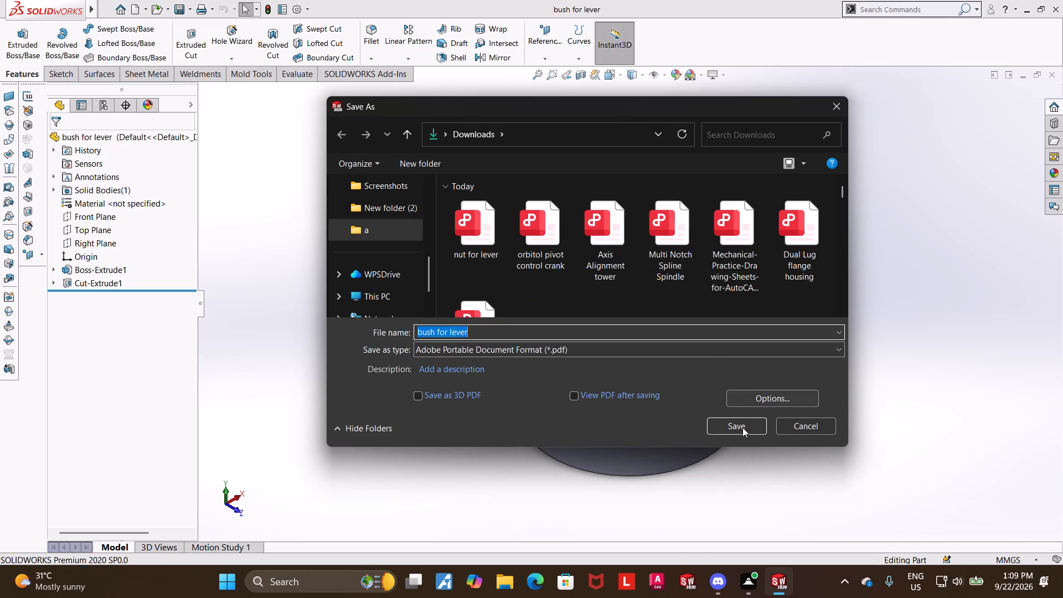
{"action": "left_click", "coordinate": [742, 427]}
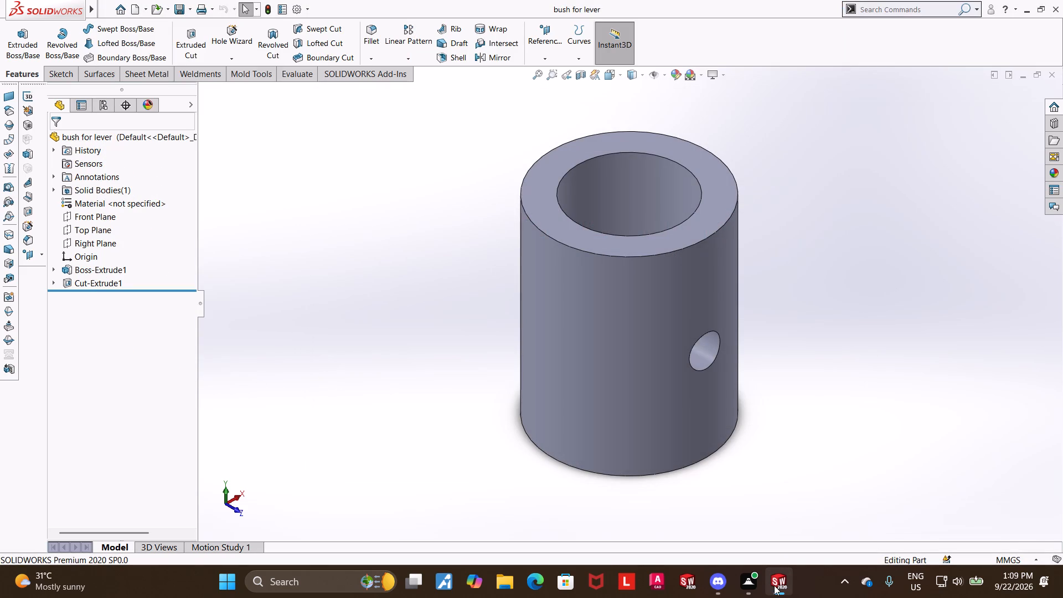
Switch to the ball ended tapered pin part and save a PDF copy in a tilted view, using Save as copy and continue.
{"action": "left_click", "coordinate": [543, 508]}
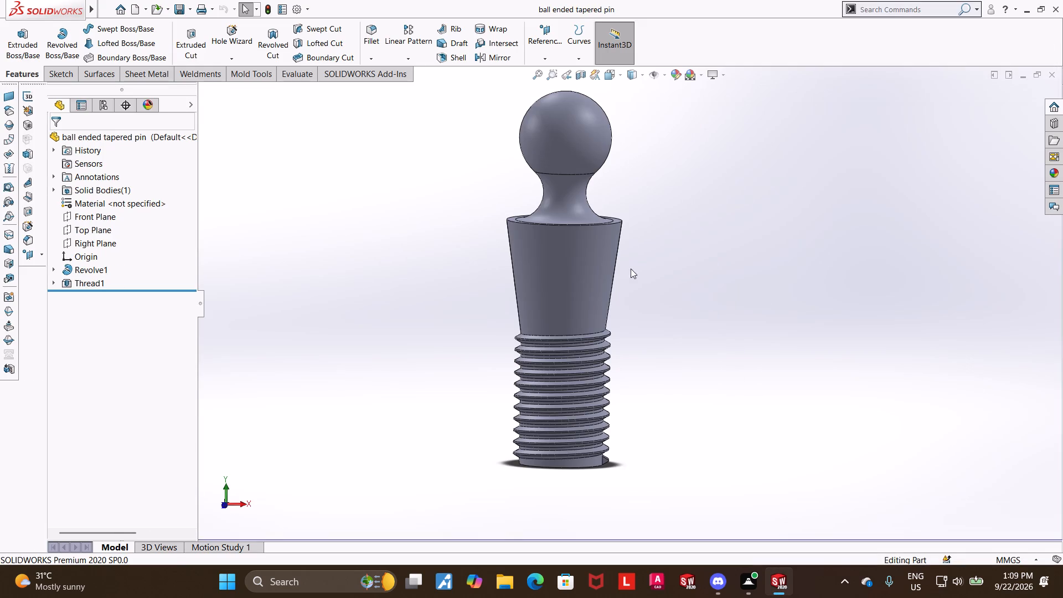
{"action": "middle_click_drag", "start_coordinate": [659, 270], "coordinate": [669, 355]}
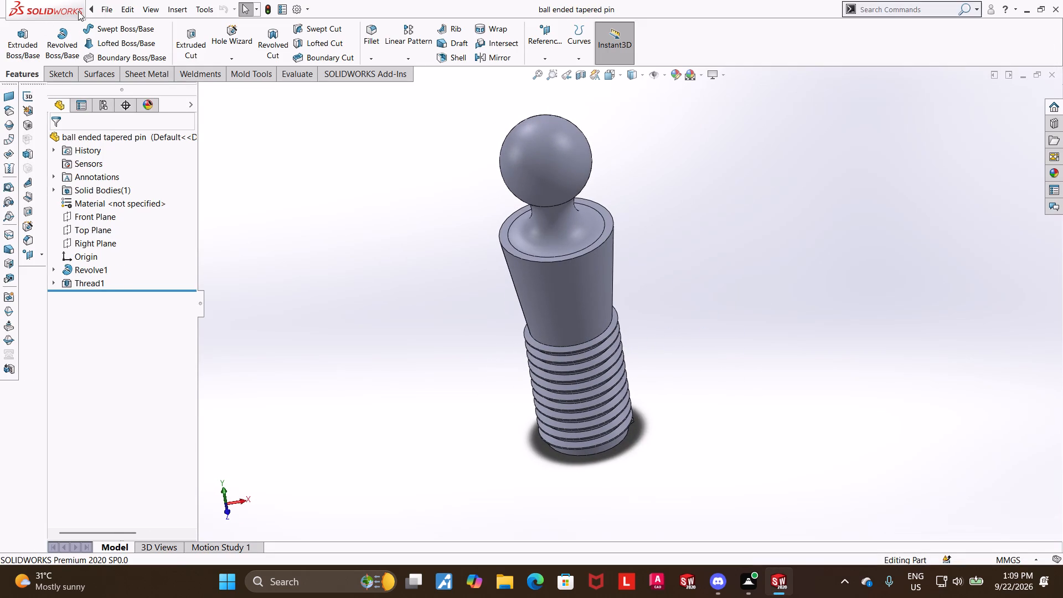
{"action": "left_click", "coordinate": [143, 152]}
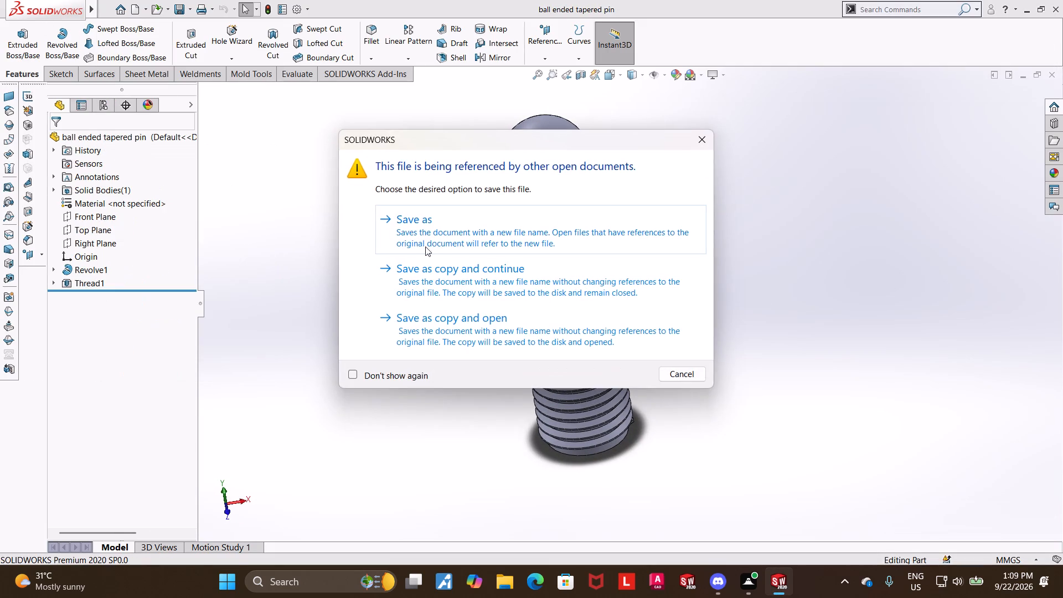
{"action": "left_click", "coordinate": [436, 267]}
{"action": "left_click", "coordinate": [552, 308]}
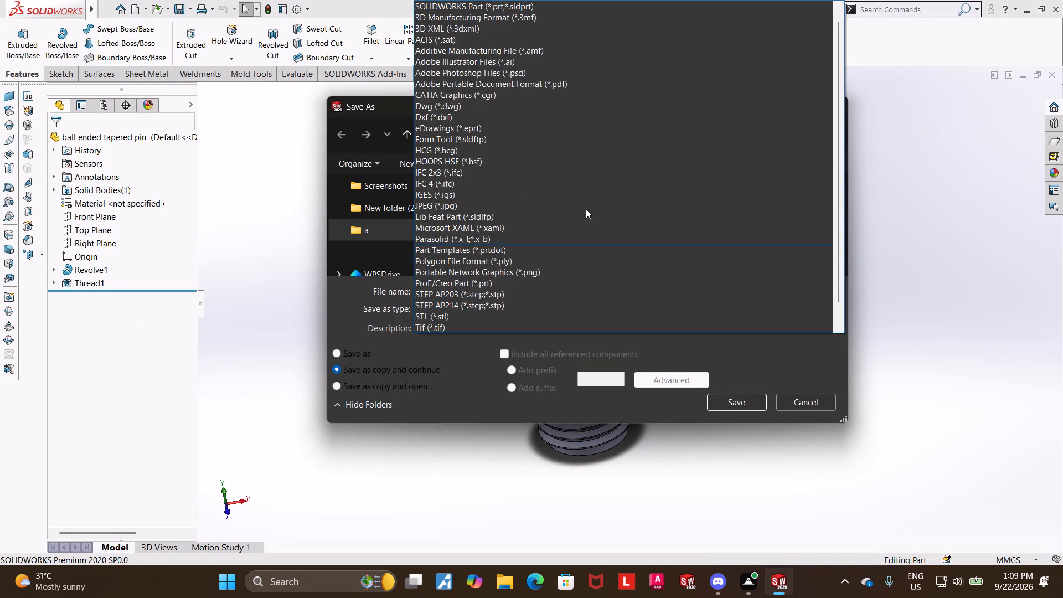
{"action": "left_click", "coordinate": [594, 80]}
{"action": "left_click", "coordinate": [720, 410]}
{"action": "left_click", "coordinate": [723, 417]}
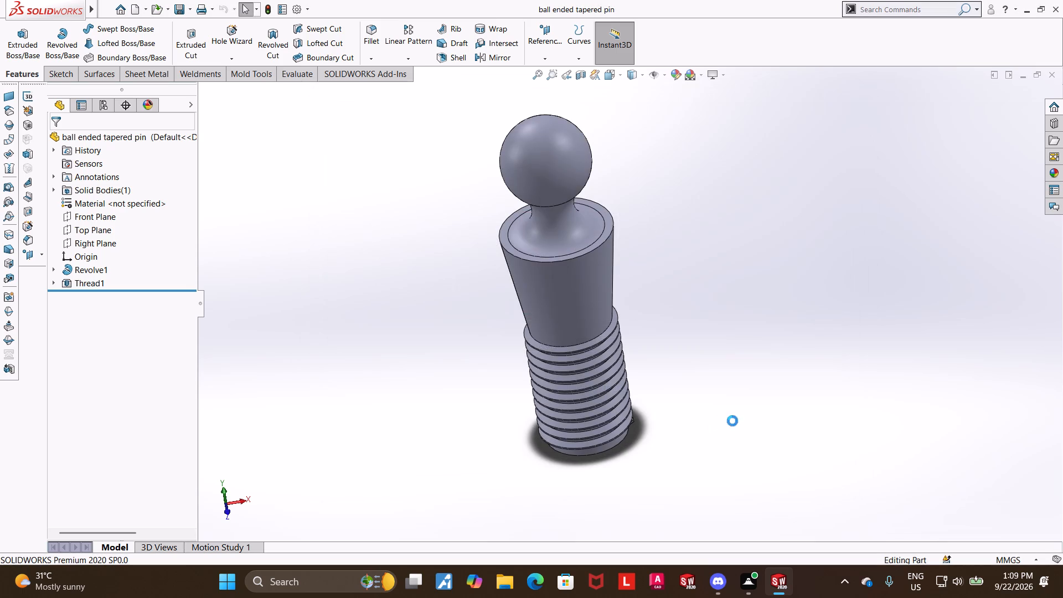
Switch to the lever part and save a PDF copy in an angled view showing both bosses, using Save as copy and continue.
{"action": "left_click", "coordinate": [437, 516]}
{"action": "middle_click_drag", "start_coordinate": [393, 342], "coordinate": [454, 270]}
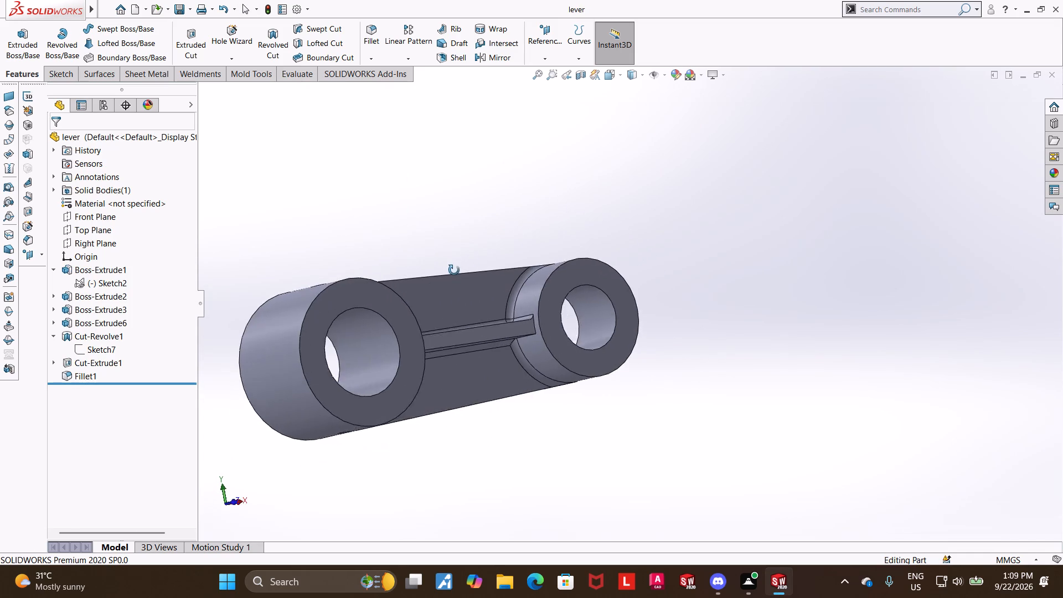
{"action": "middle_click_drag", "start_coordinate": [454, 270], "coordinate": [451, 294]}
{"action": "scroll", "coordinate": [453, 293], "scroll_direction": "up", "scroll_amount": 1}
{"action": "scroll", "coordinate": [379, 281], "scroll_direction": "up", "scroll_amount": 2}
{"action": "scroll", "coordinate": [458, 298], "scroll_direction": "down", "scroll_amount": 2}
{"action": "middle_click_drag", "start_coordinate": [518, 233], "coordinate": [508, 275]}
{"action": "scroll", "coordinate": [529, 250], "scroll_direction": "down", "scroll_amount": 1}
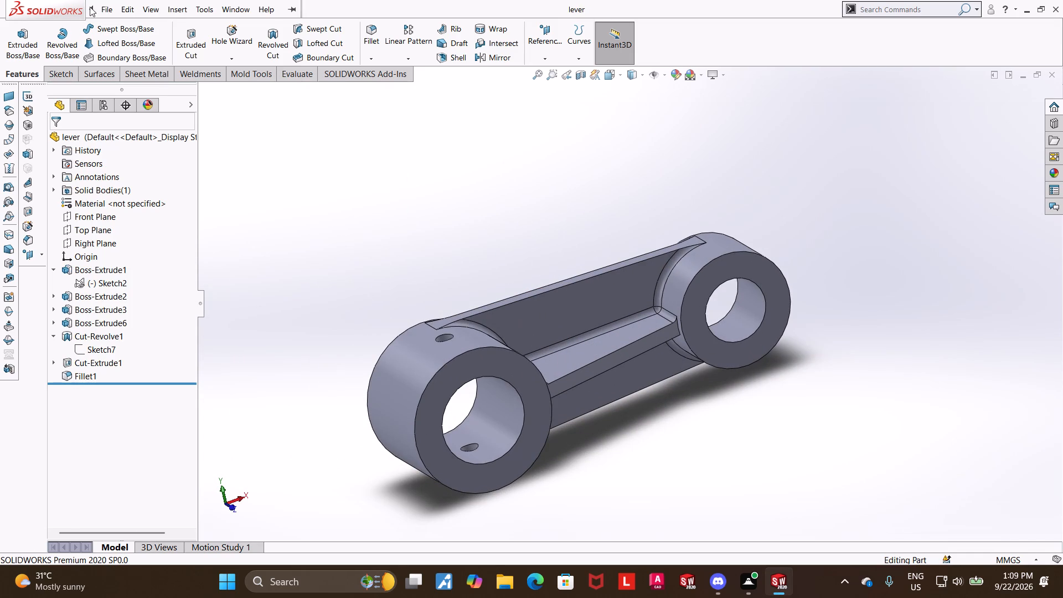
{"action": "left_click", "coordinate": [138, 150]}
{"action": "left_click", "coordinate": [509, 269]}
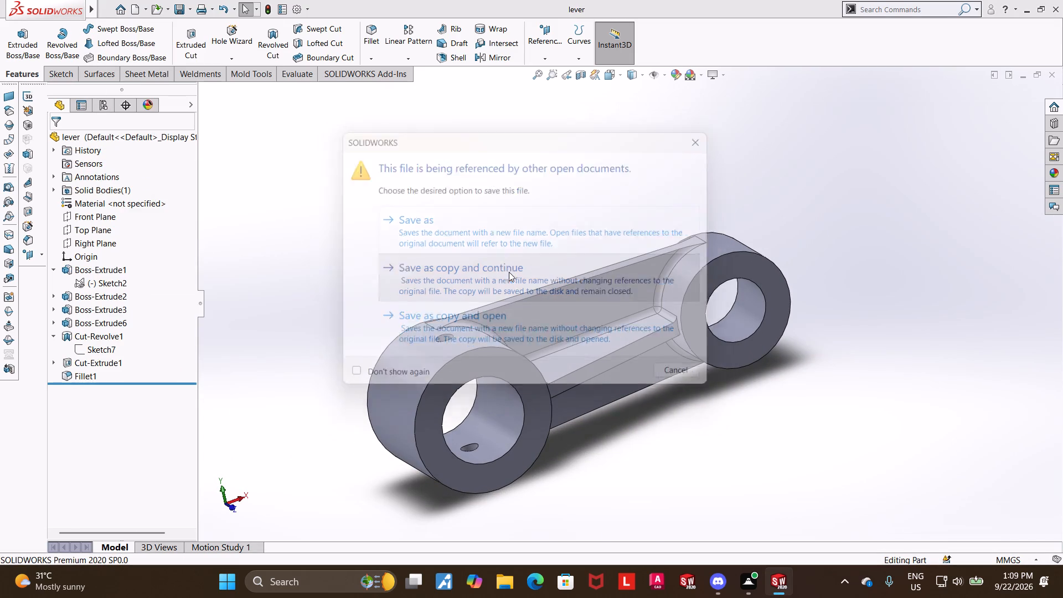
{"action": "left_click", "coordinate": [484, 315]}
{"action": "left_click", "coordinate": [559, 85]}
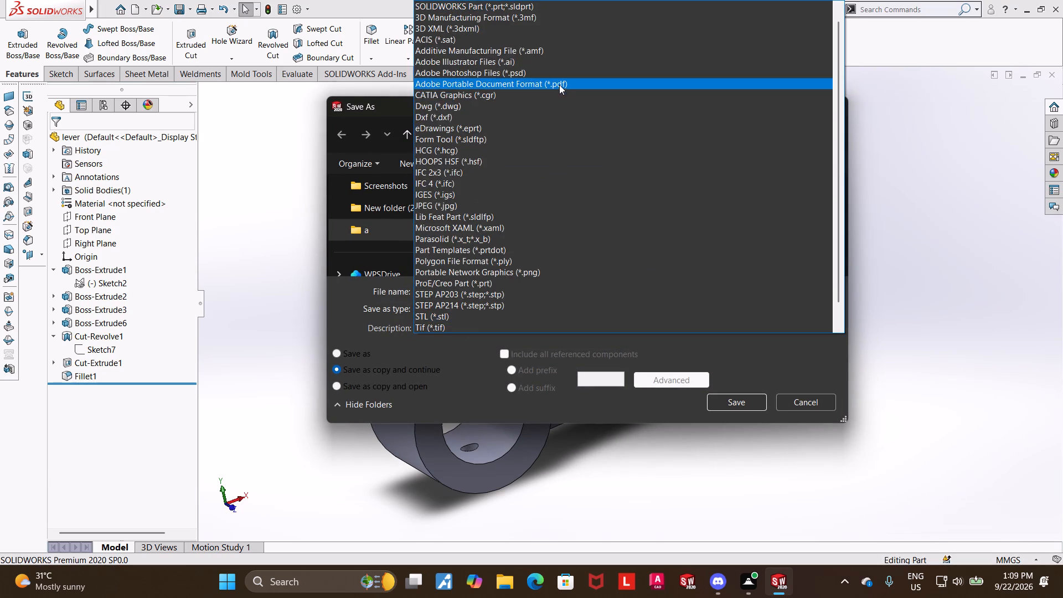
{"action": "left_click", "coordinate": [745, 418]}
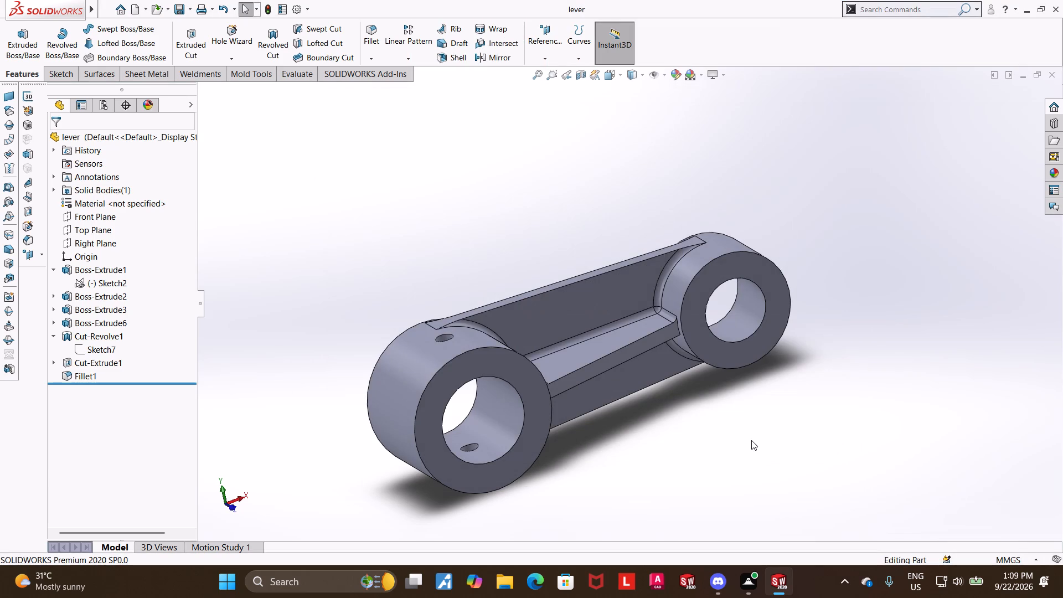